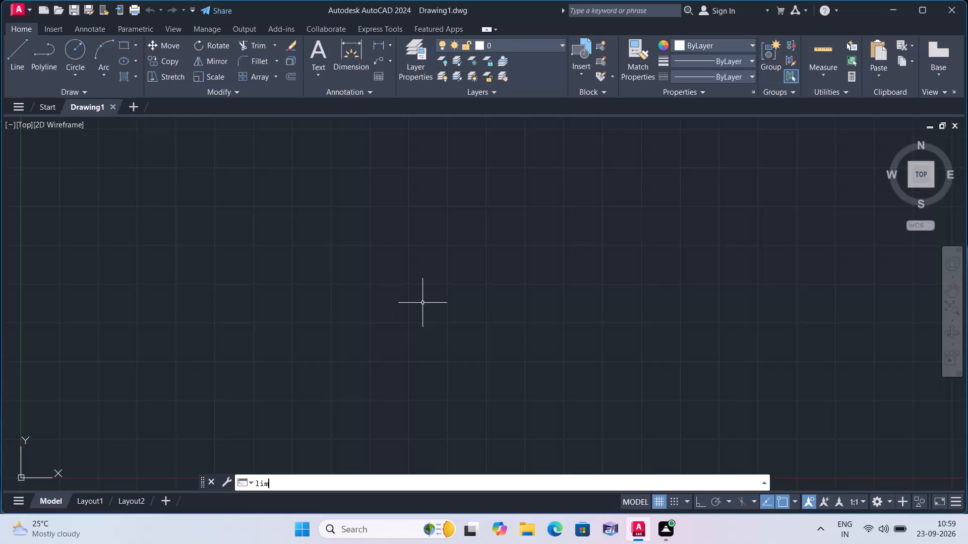
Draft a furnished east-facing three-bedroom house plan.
Set the model space limits from 0,0 to 1000,1000.
text(0.)
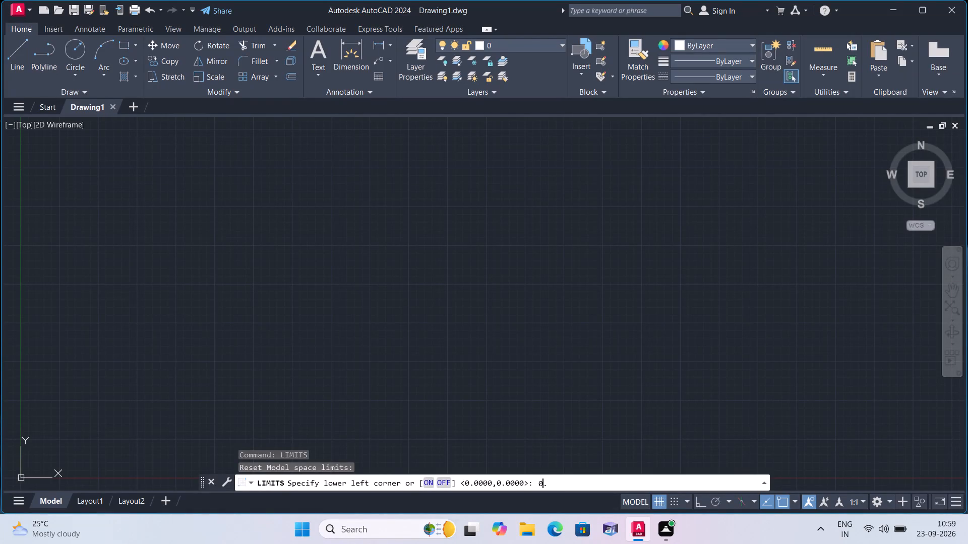
key(BackSpace)
text(,0 10000)
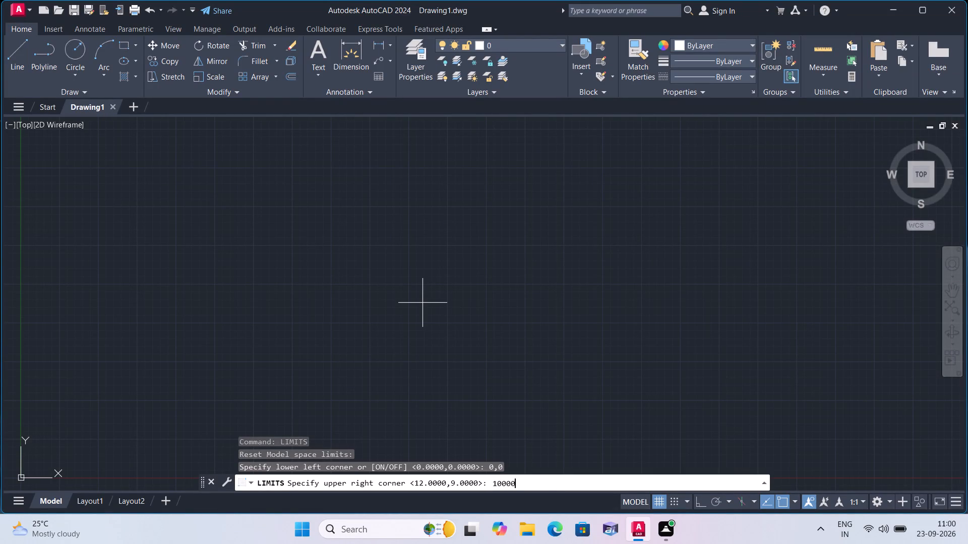
key(BackSpace)
text(,1000 un)
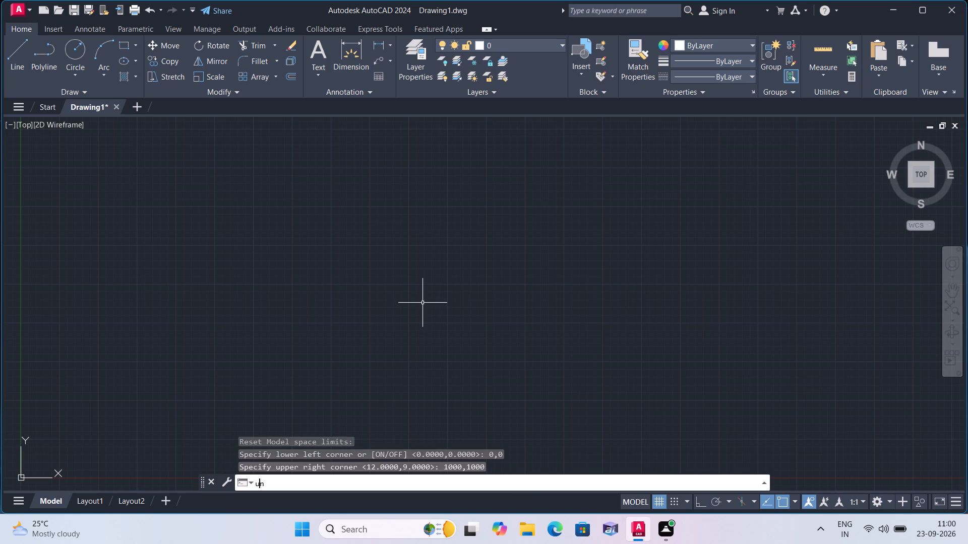
Configure the drawing units to Engineering length type with a precision of 0'-0".
key(space)
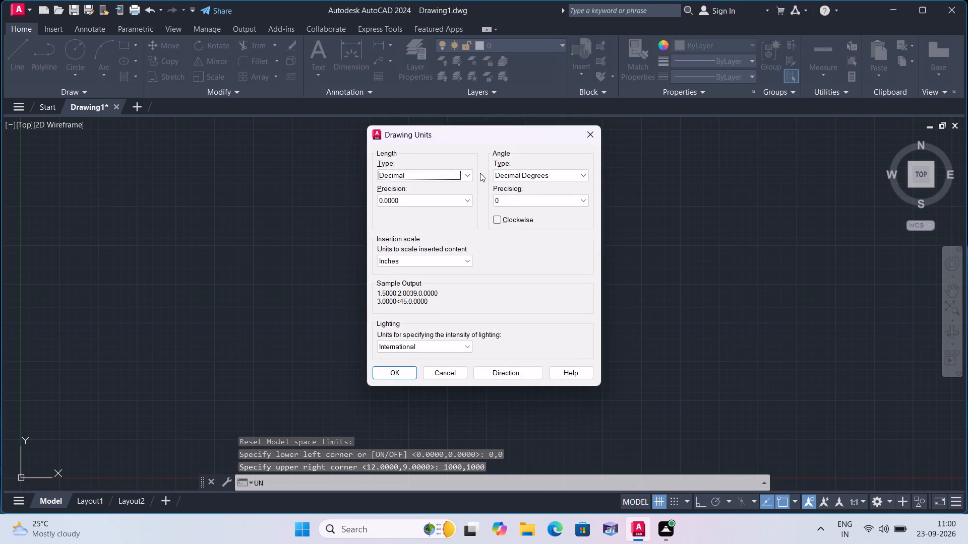
click(465, 173)
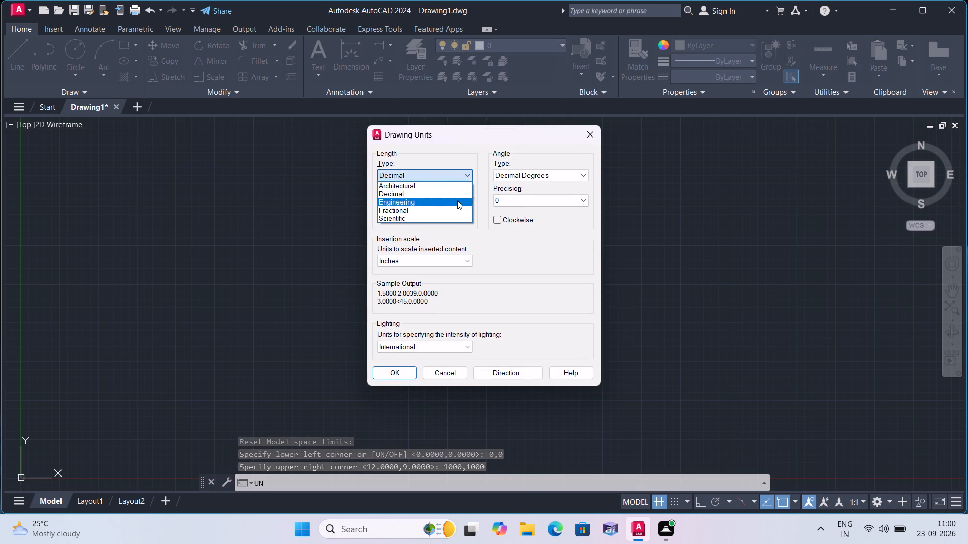
click(457, 200)
click(458, 197)
click(457, 211)
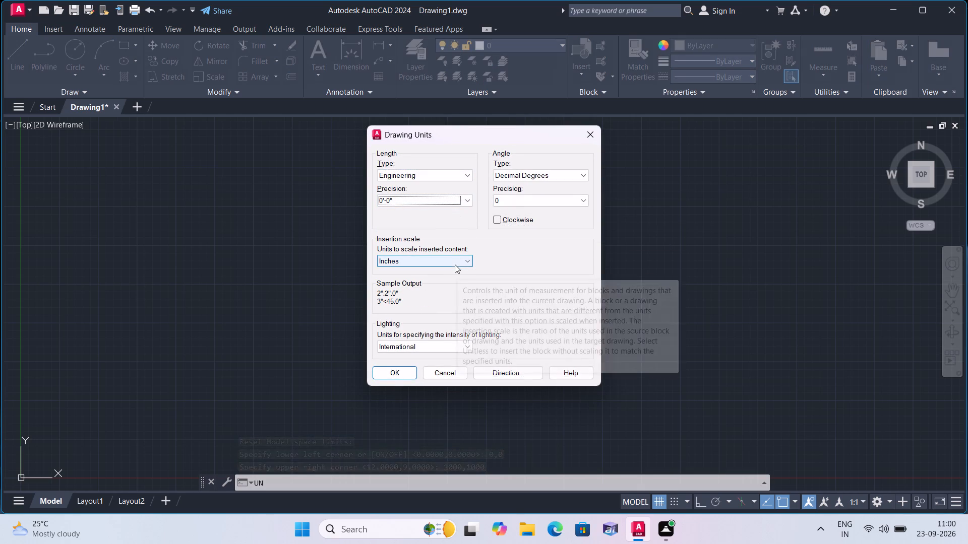
click(398, 378)
Modify the Standard dimension style's primary units to Engineering format with 0'-0" precision, and make the style current.
text(d)
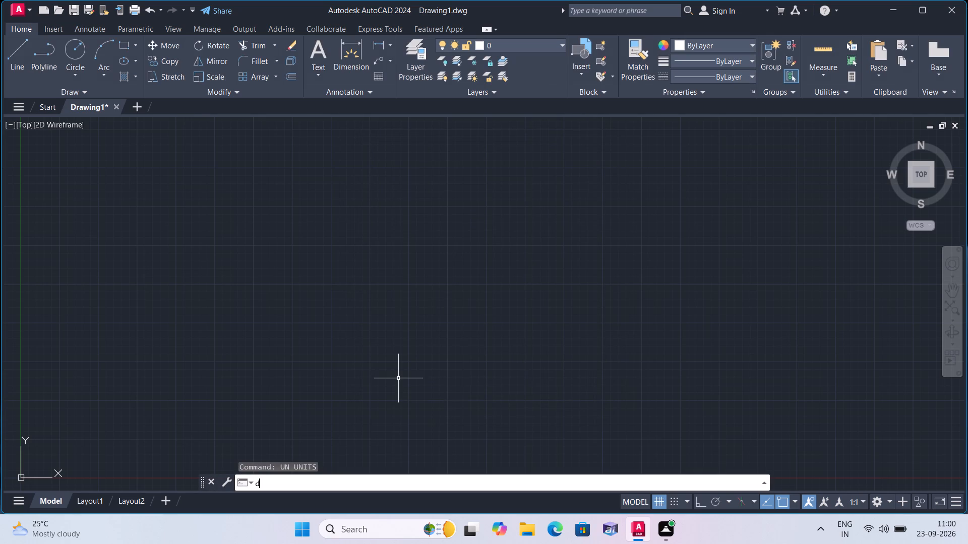
key(space)
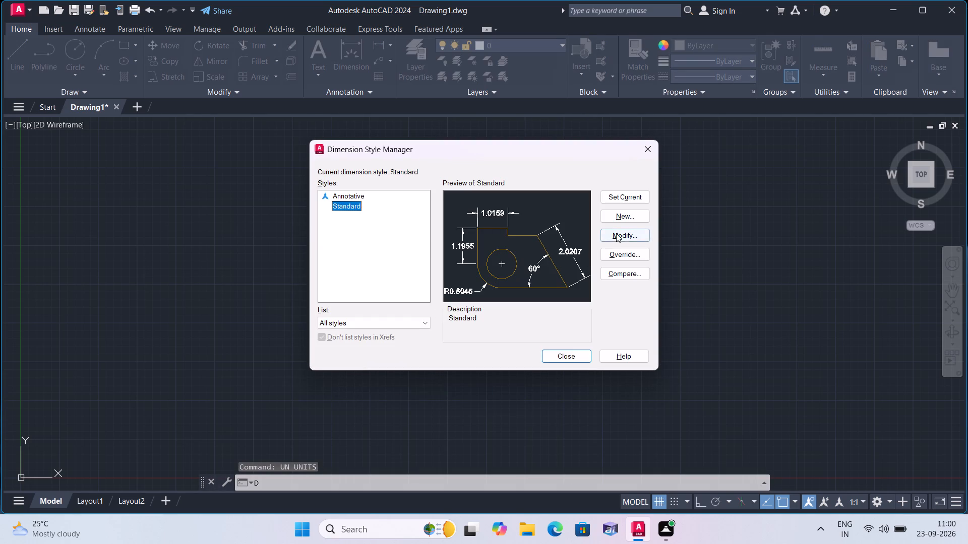
click(616, 233)
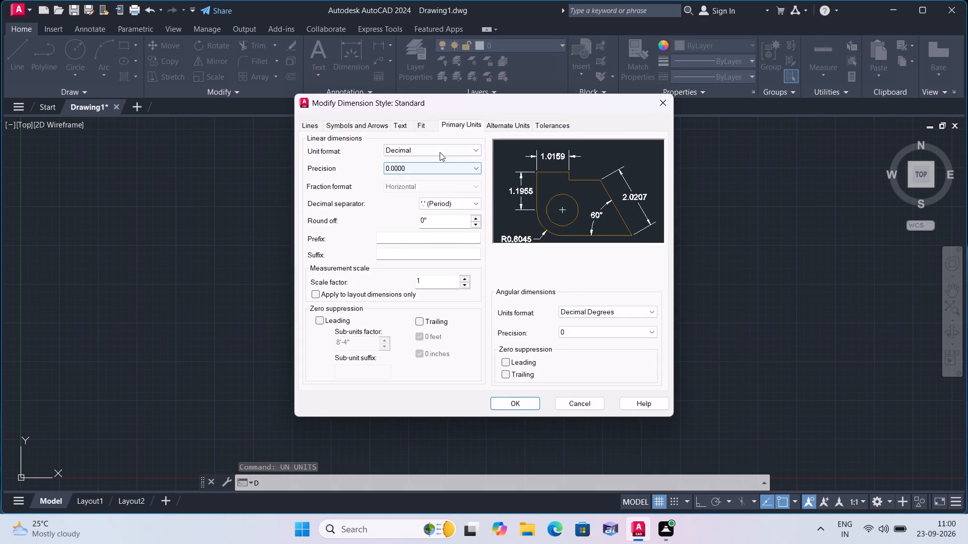
click(440, 152)
click(437, 177)
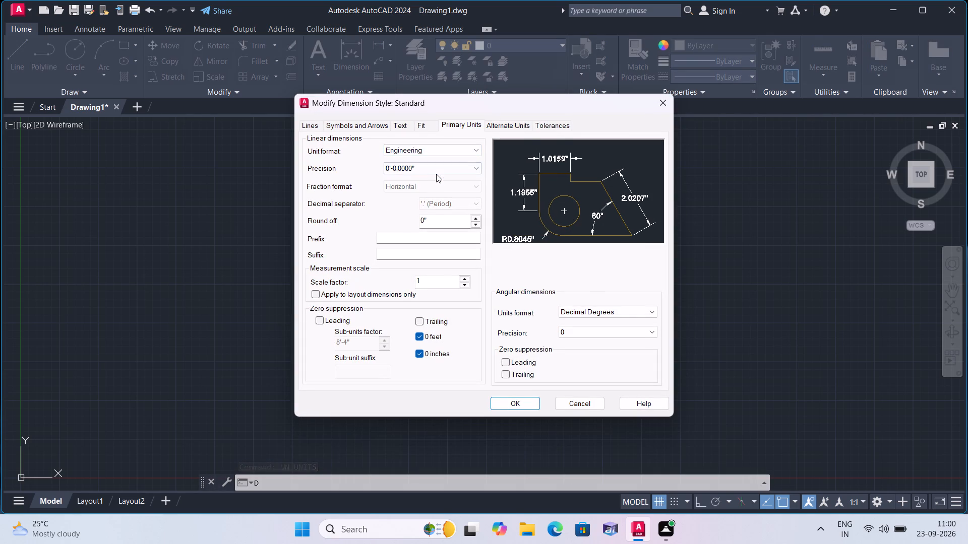
click(435, 173)
click(434, 181)
click(513, 413)
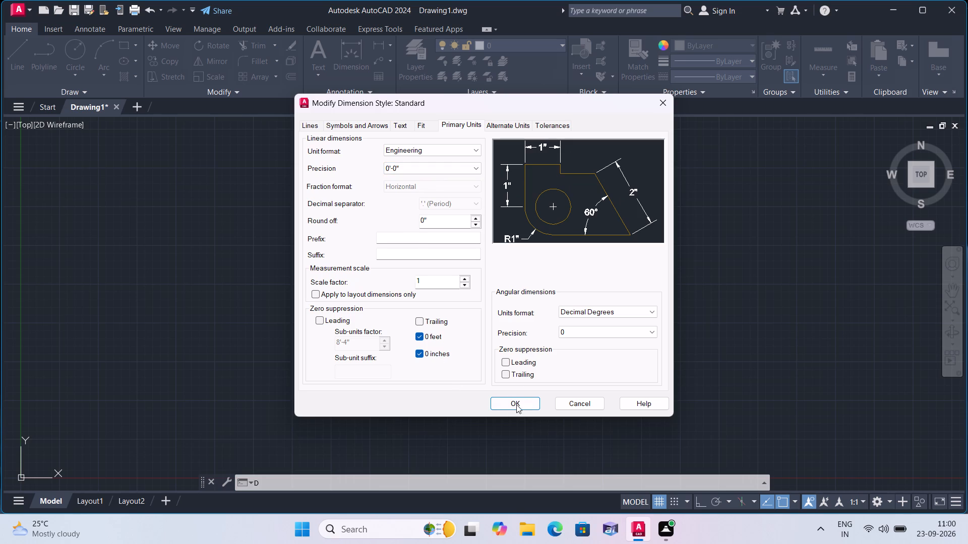
click(510, 399)
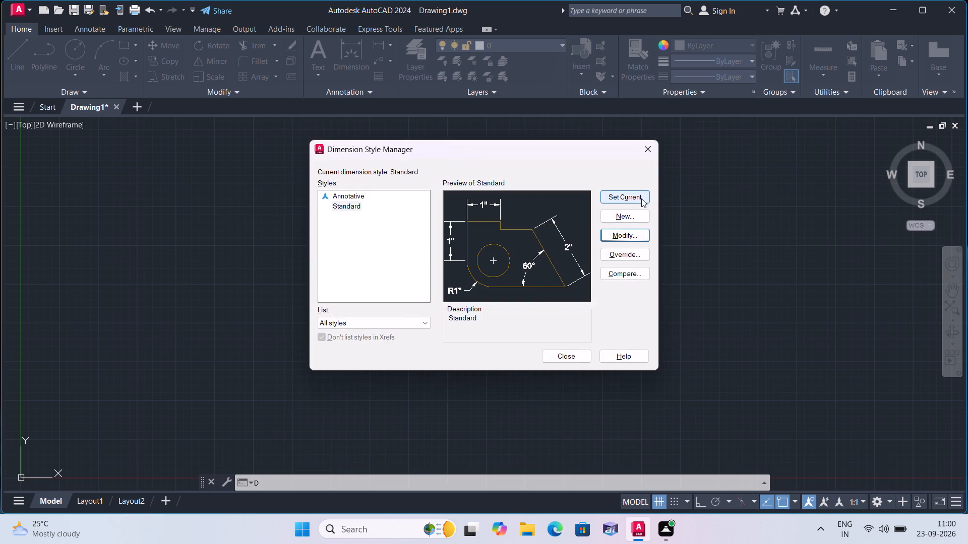
click(641, 198)
click(642, 154)
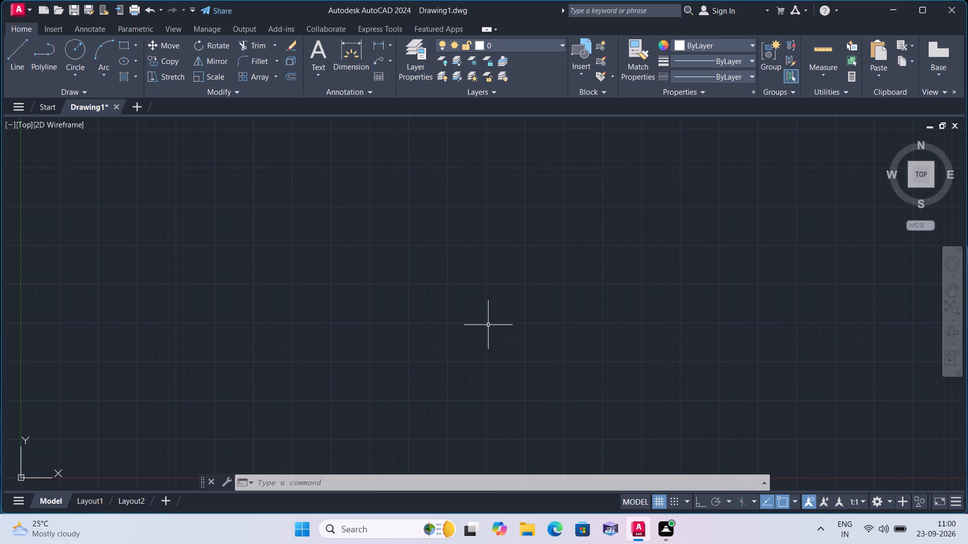
Draw a vertical construction line through a point near the middle of the drawing area.
text(xl)
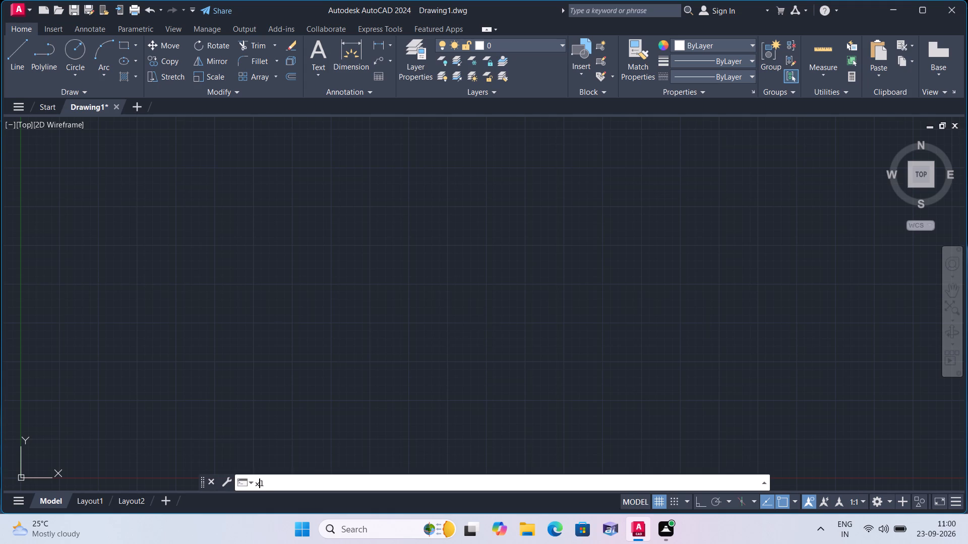
key(space)
key(v)
key(space)
click(482, 341)
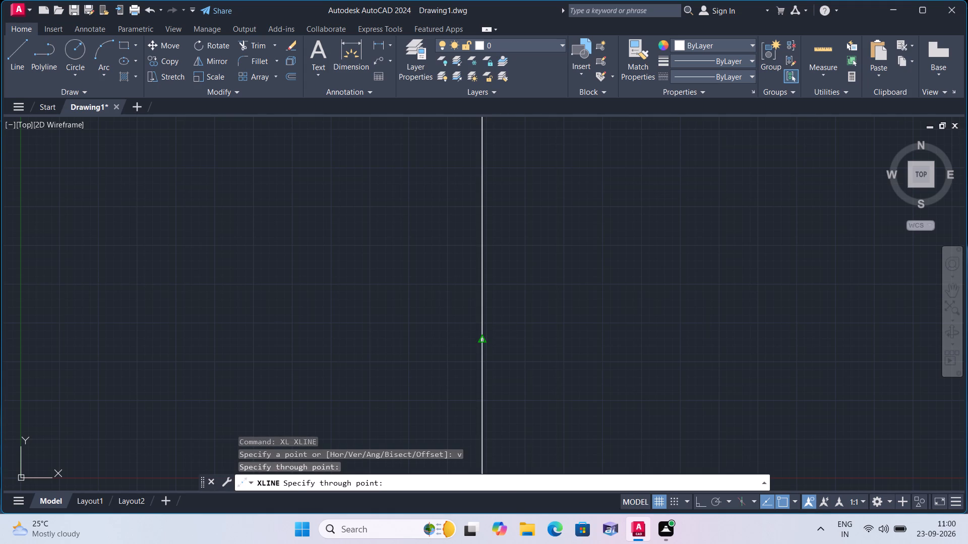
key(Escape)
Draw a horizontal construction line crossing the upper part of the vertical one.
key(space)
text(h)
key(space)
click(351, 319)
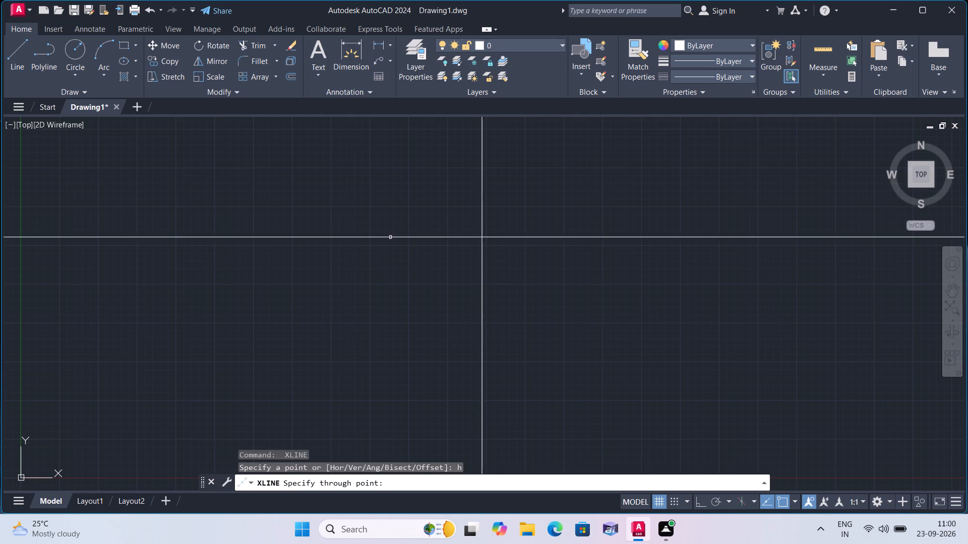
click(393, 226)
key(Escape)
Trim the construction lines above and to the left of their intersection, leaving an upper-left corner.
text(trim)
key(space)
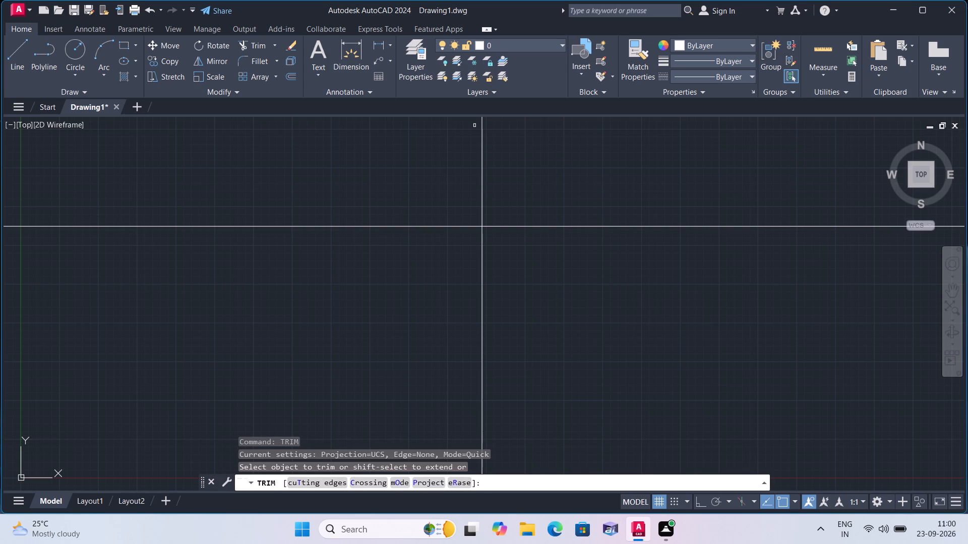
click(594, 127)
click(349, 275)
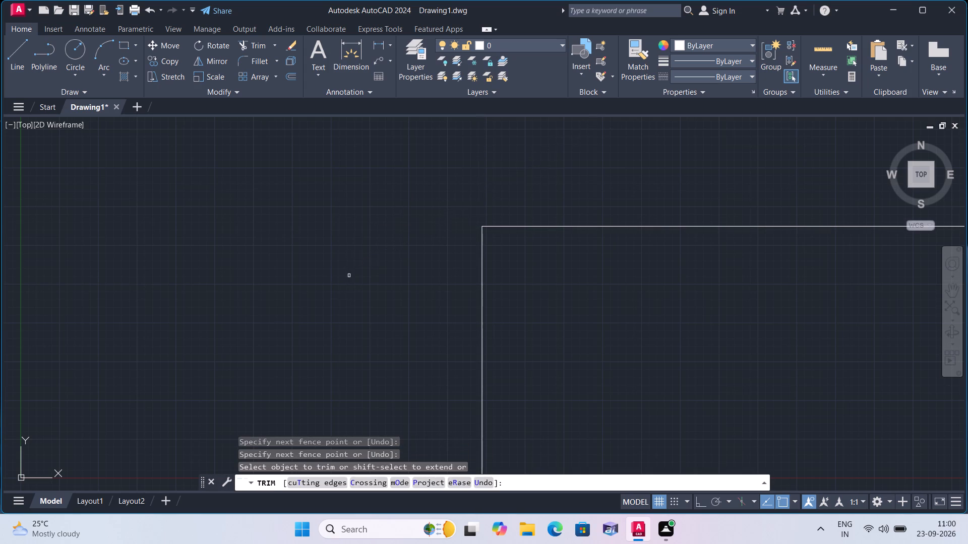
key(Escape)
Offset the corner's horizontal line 9" downward and its vertical line 9" to the right.
text(offset 9")
key(space)
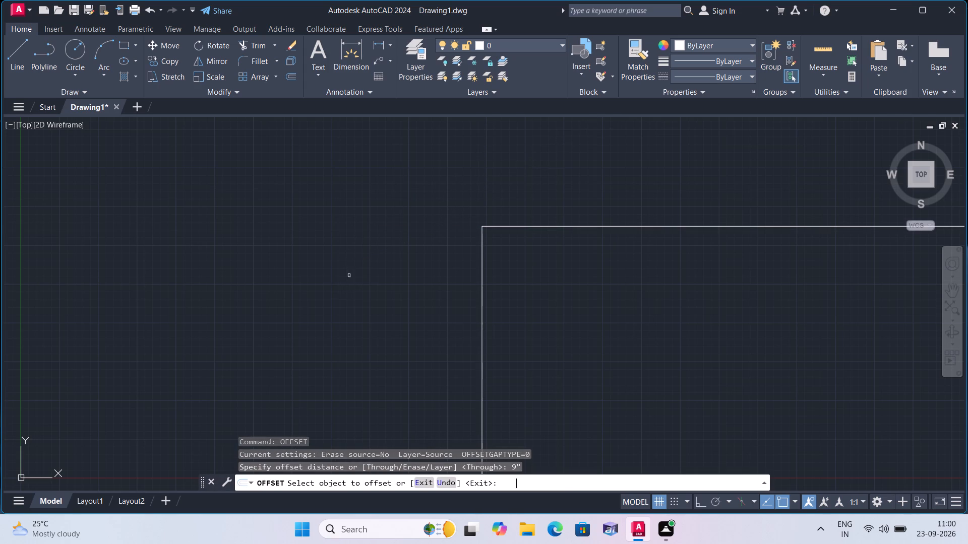
click(653, 225)
click(646, 268)
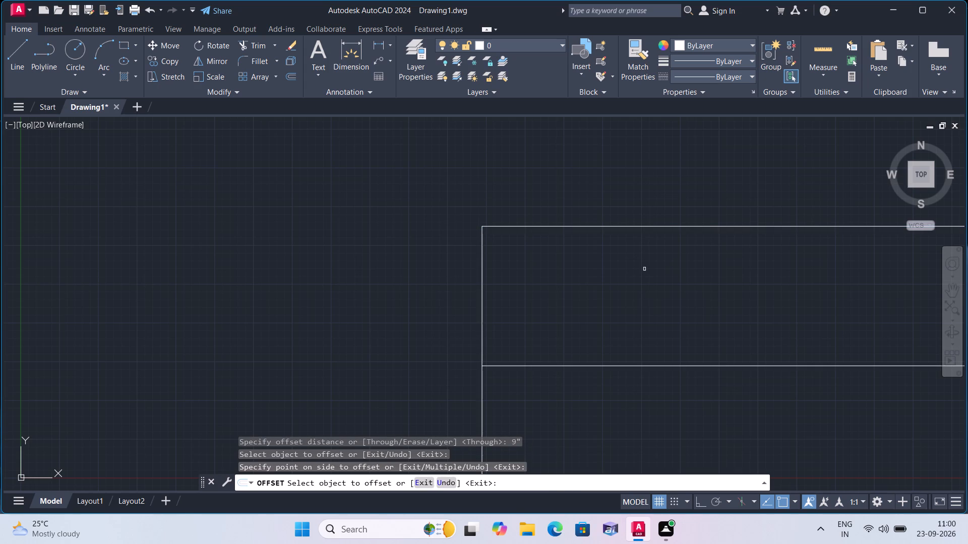
middle_drag(592, 313, 477, 257)
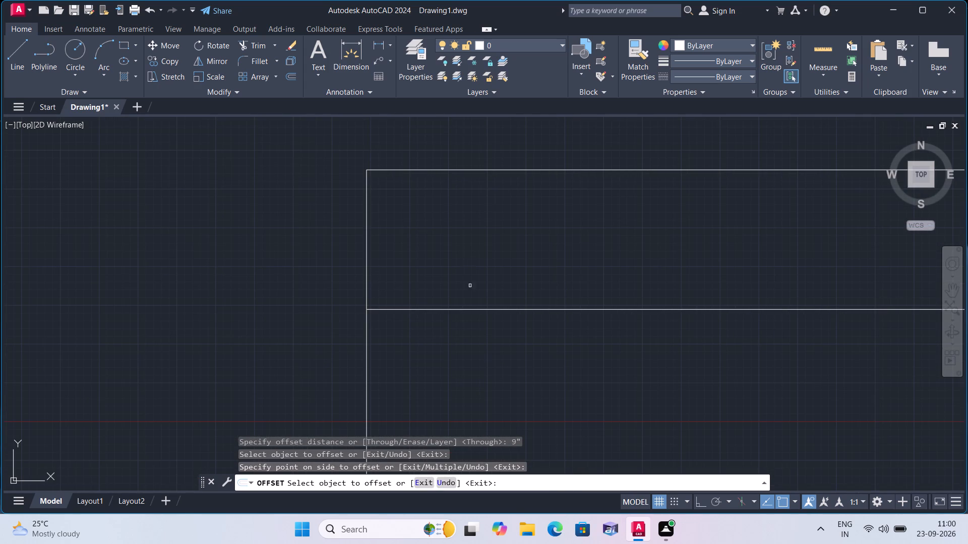
click(364, 274)
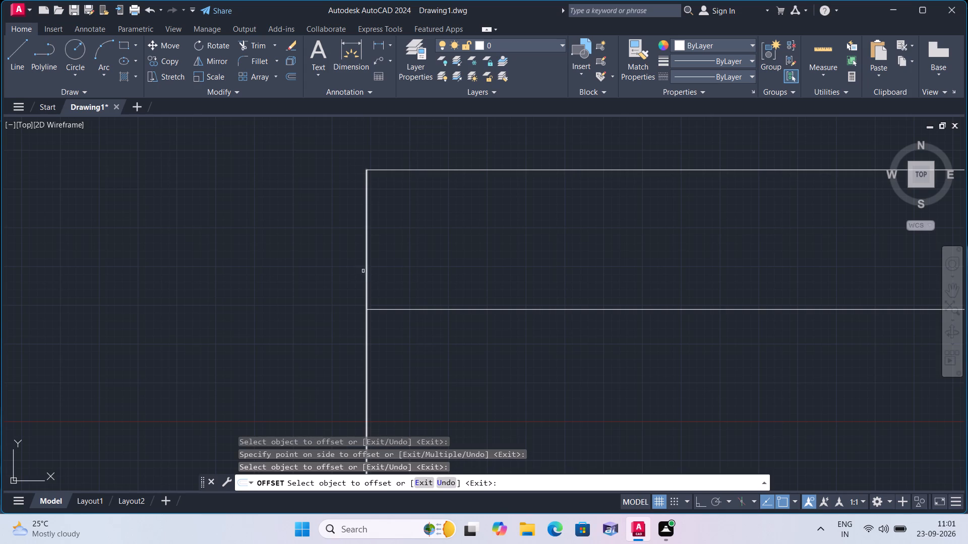
click(366, 273)
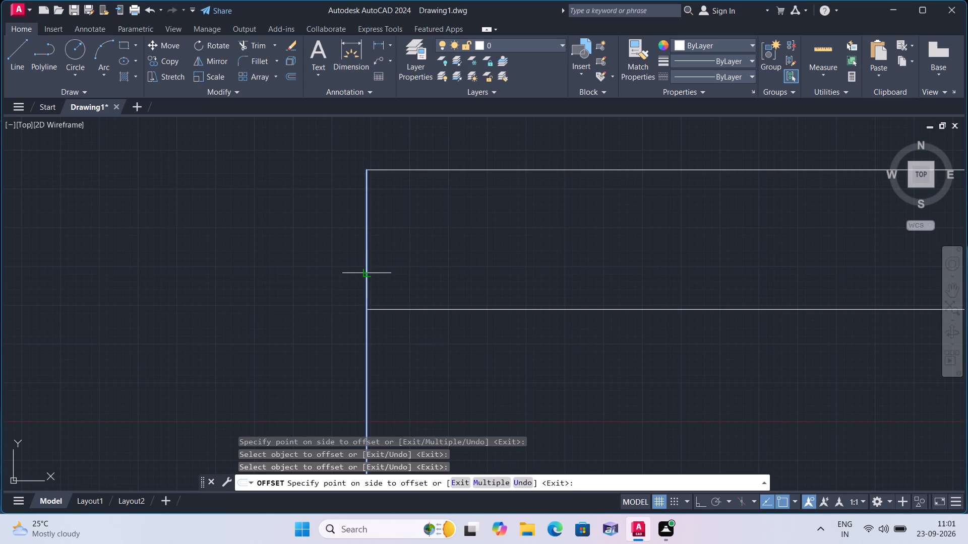
click(450, 259)
key(Escape)
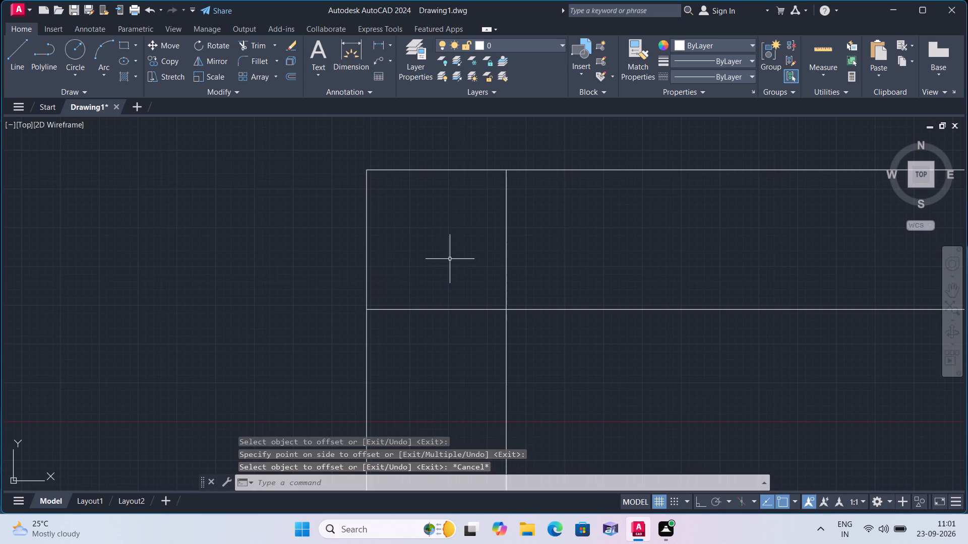
Offset the inner vertical line 11'7" to the right.
key(space)
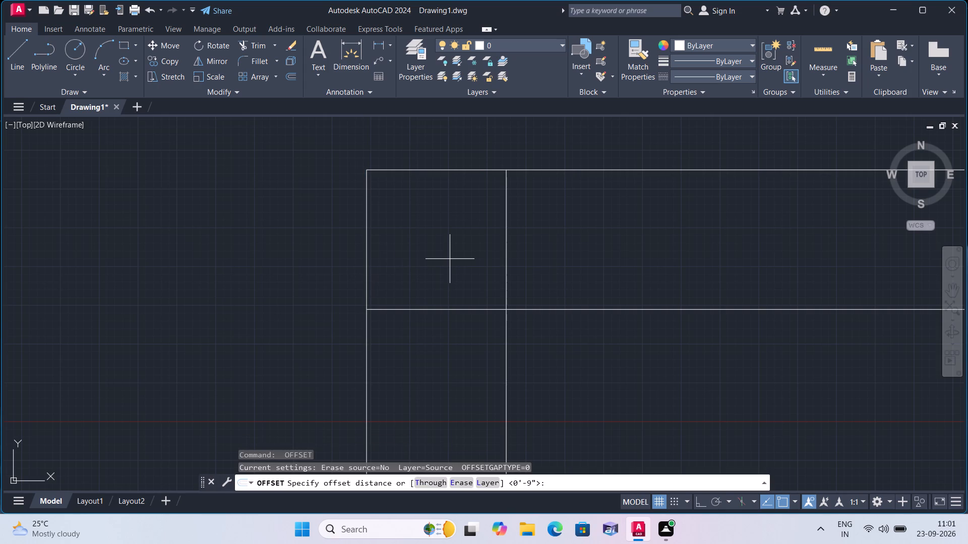
text(11'7")
key(space)
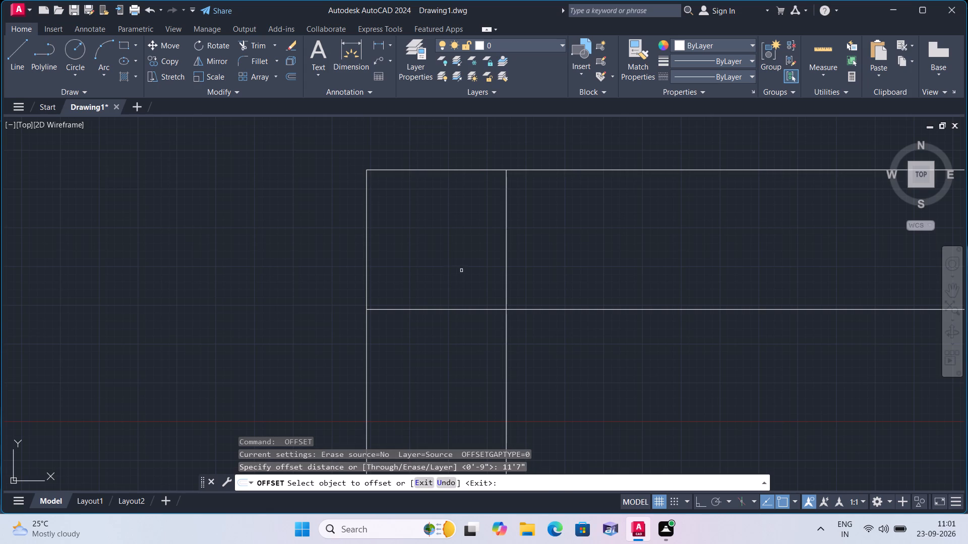
click(508, 267)
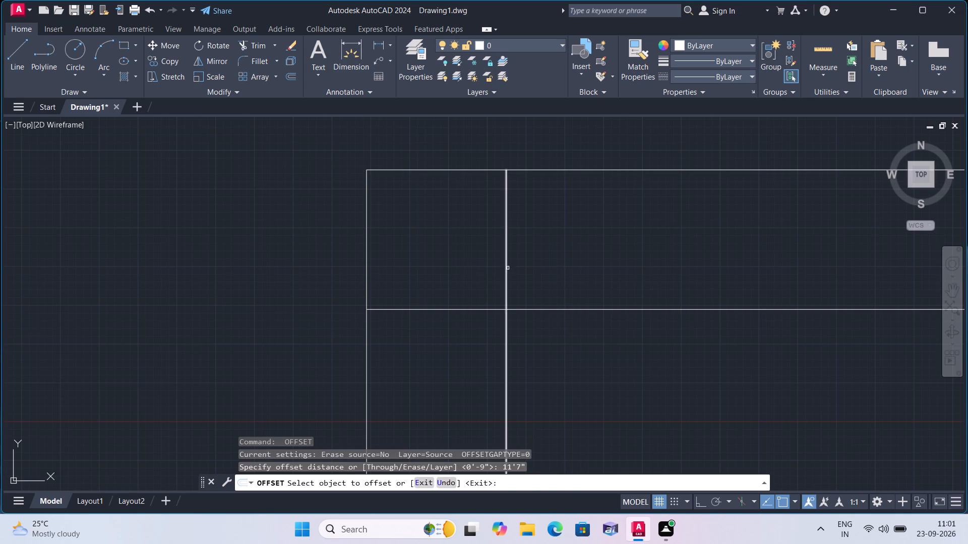
click(712, 258)
scroll(712, 259, down, 5)
scroll(730, 337, down, 1)
middle_drag(728, 346, 727, 346)
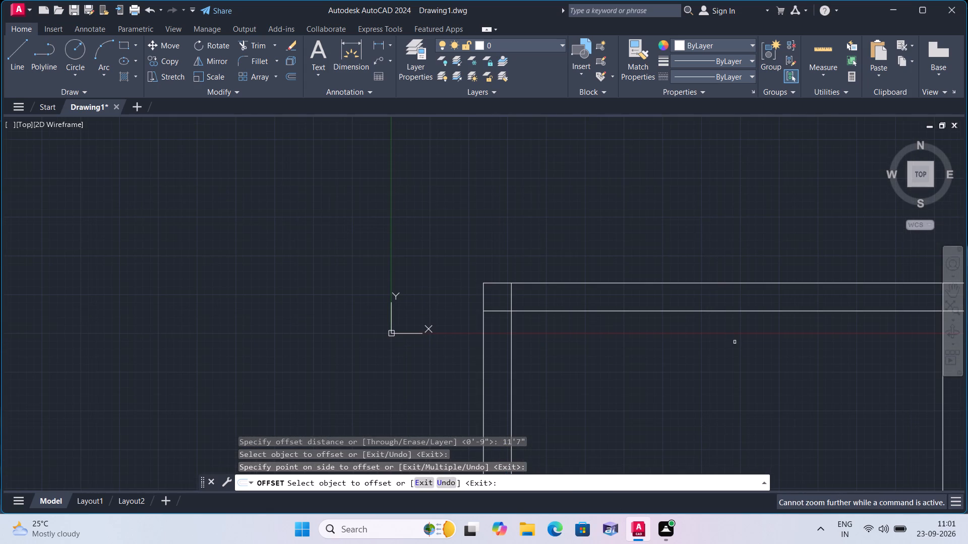
middle_drag(727, 346, 405, 164)
scroll(442, 187, down, 4)
scroll(595, 308, down, 2)
scroll(680, 301, down, 1)
middle_drag(681, 345, 542, 207)
scroll(593, 261, down, 2)
middle_drag(690, 388, 683, 384)
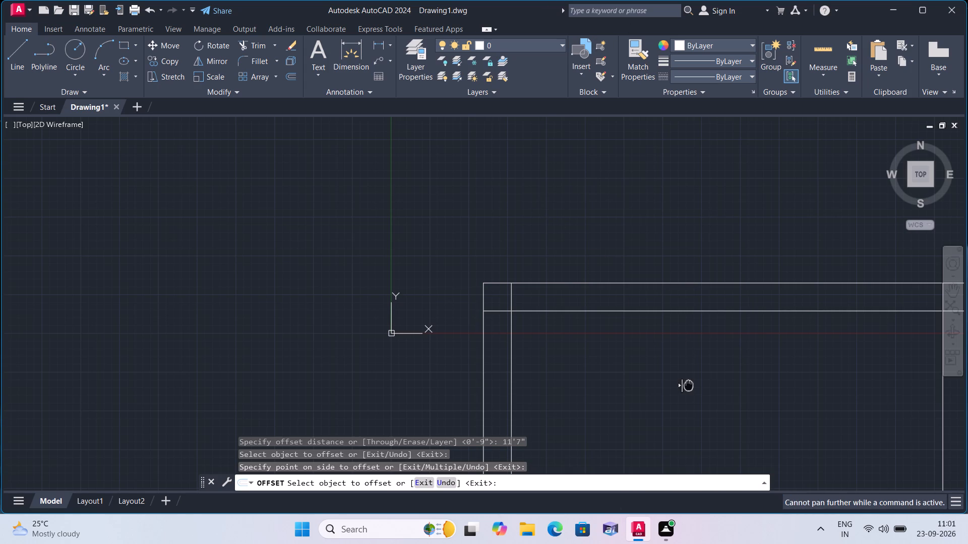
middle_drag(683, 384, 613, 297)
scroll(637, 341, down, 1)
key(Escape)
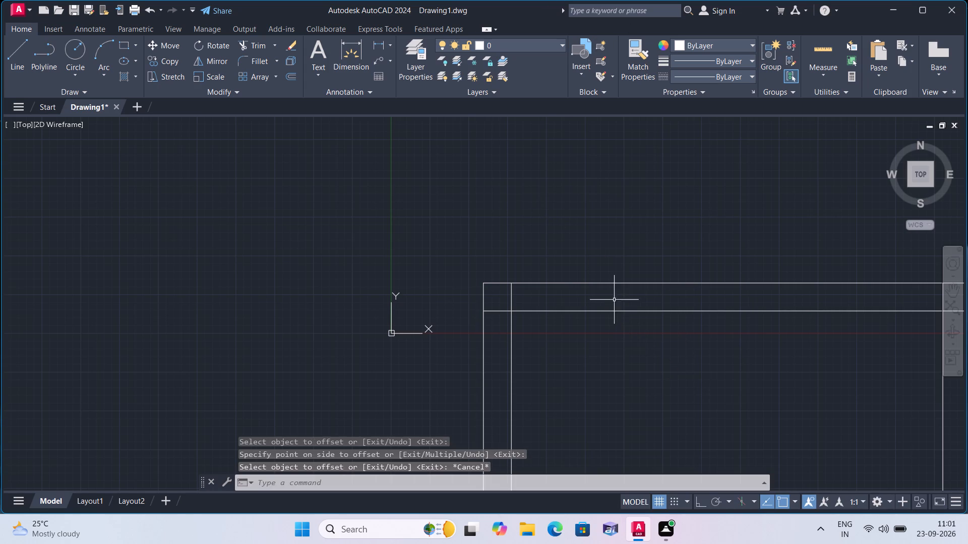
Offset the vertical line that lies 11'7" from the left wall 9" to the right to form an interior wall.
middle_drag(674, 375, 478, 191)
scroll(596, 305, down, 1)
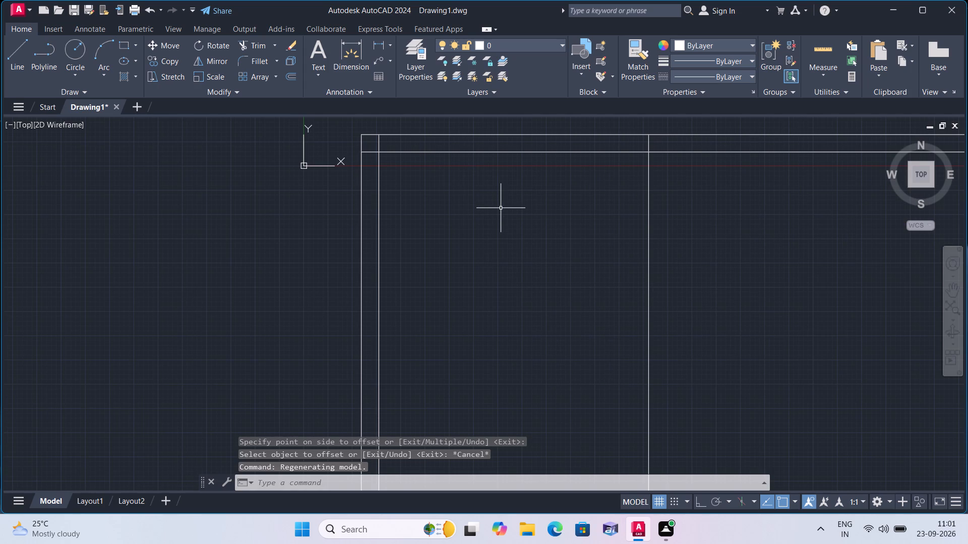
text(offset)
key(space)
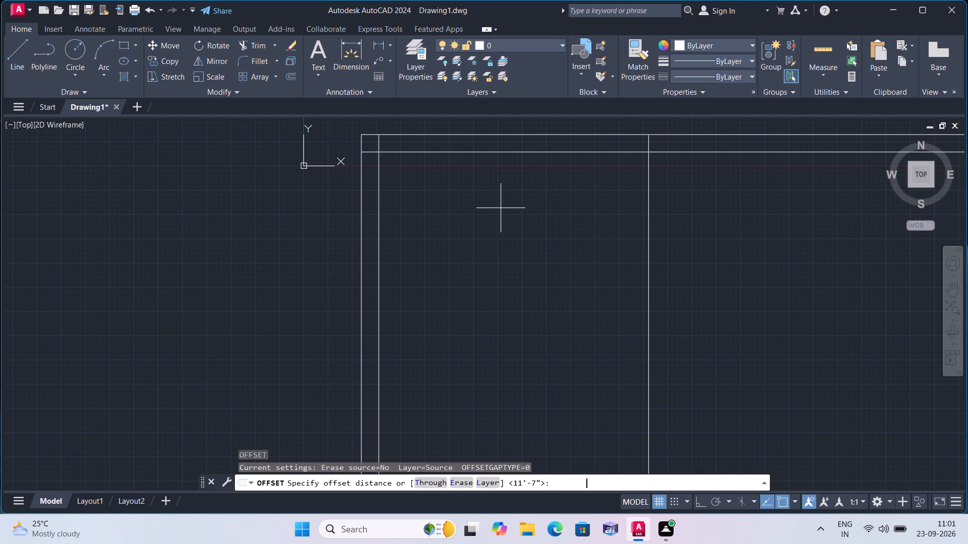
key(9)
text(")
key(space)
click(647, 185)
click(716, 193)
scroll(694, 211, down, 4)
middle_drag(724, 241, 672, 233)
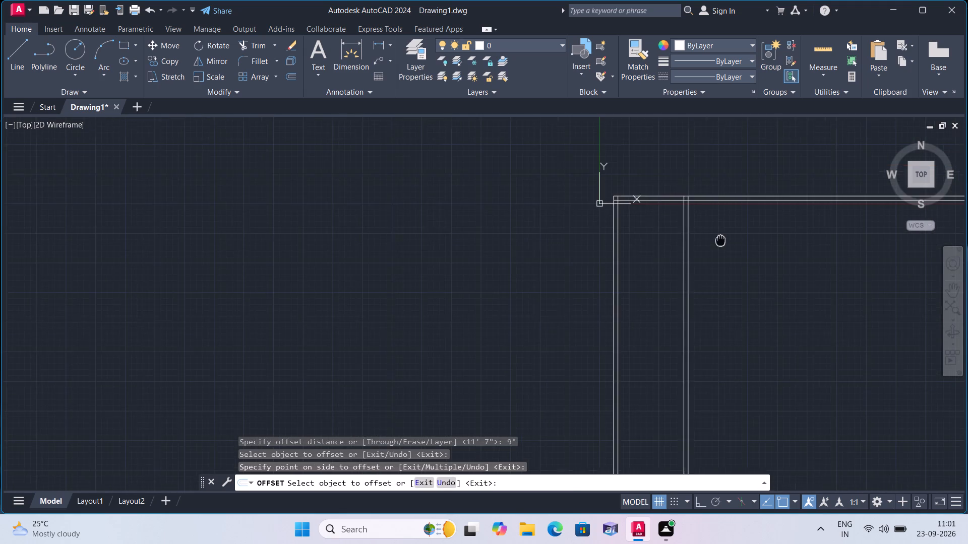
middle_drag(672, 233, 452, 172)
scroll(482, 183, down, 1)
key(space)
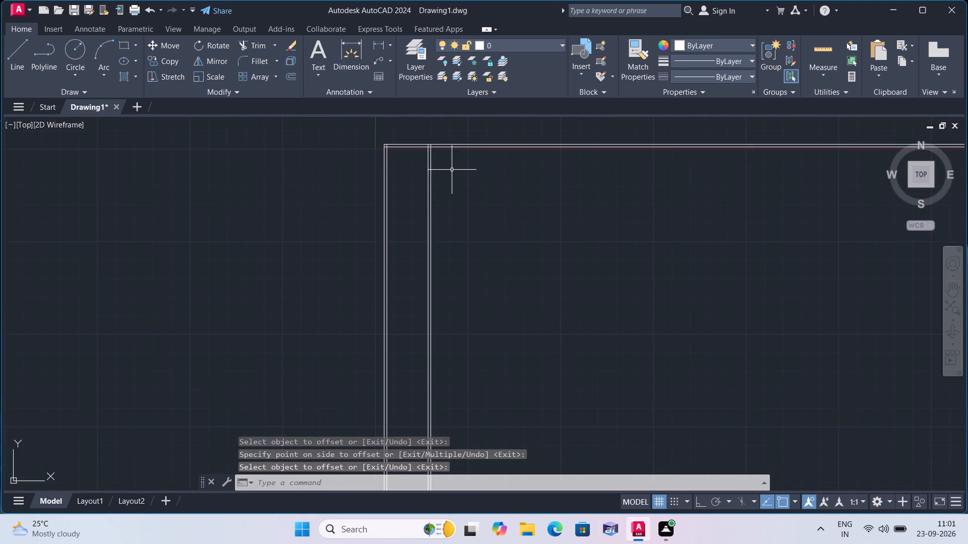
Offset the right face of the new interior vertical wall 4'8" to the right.
key(space)
text(4)
key(apostrophe)
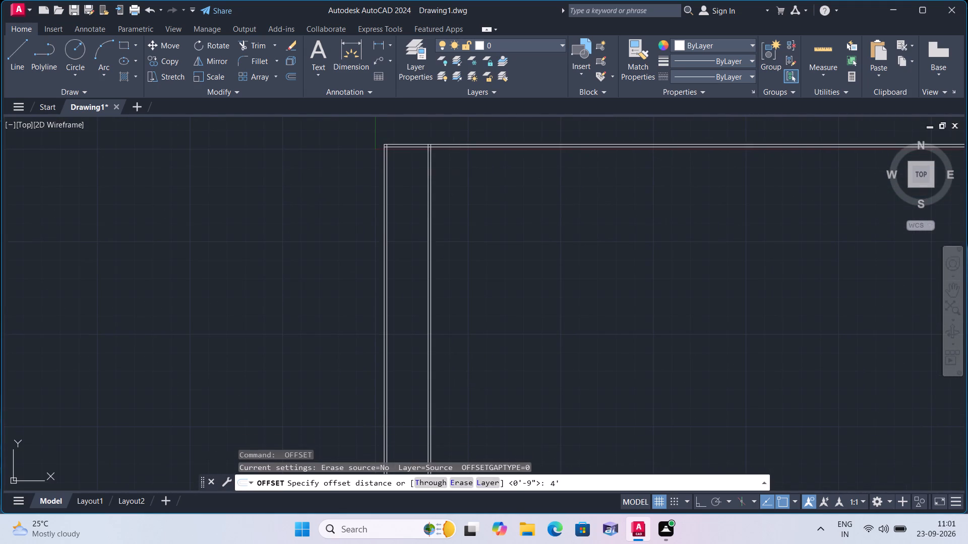
text(8")
key(space)
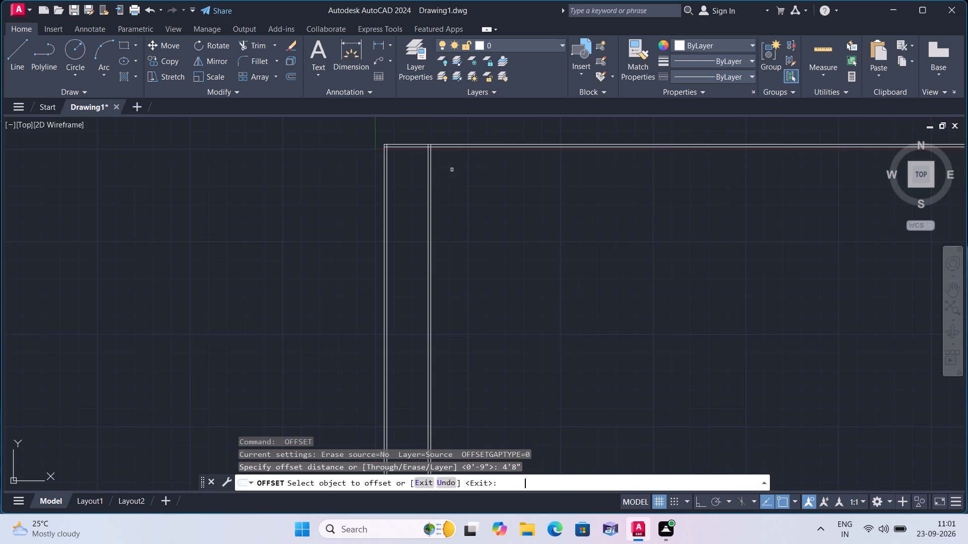
scroll(438, 160, up, 3)
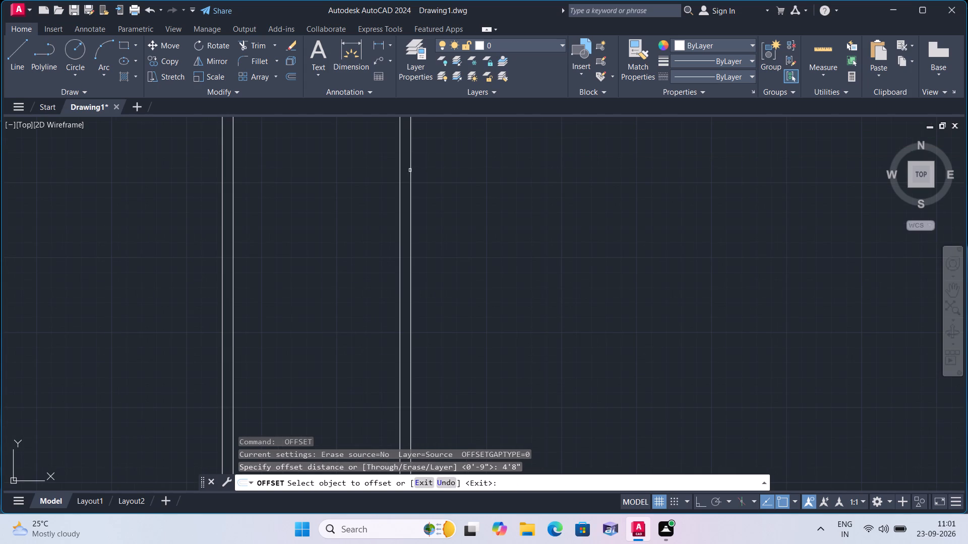
click(410, 165)
click(482, 177)
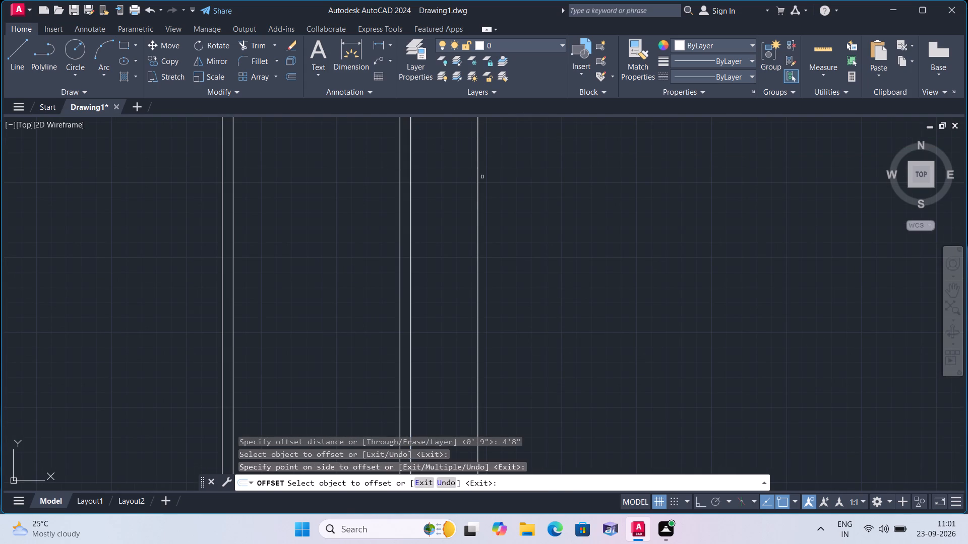
key(space)
Offset the rightmost vertical line 9" to the right to give the second interior wall its thickness.
key(space)
text(9")
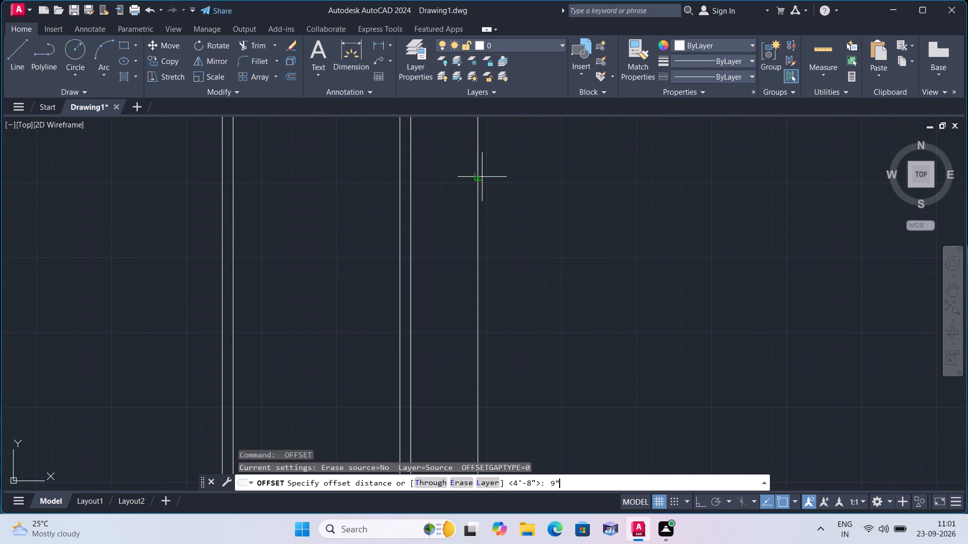
key(space)
click(478, 184)
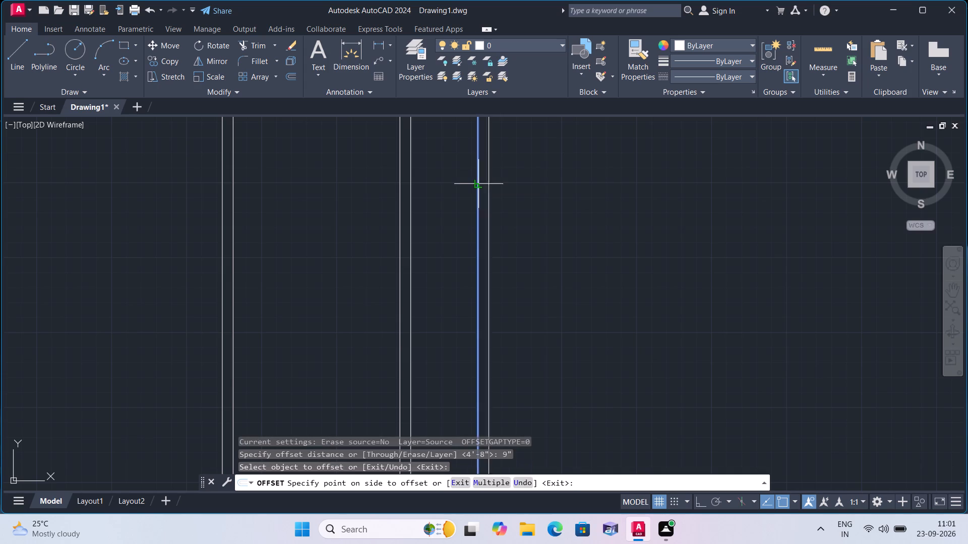
click(537, 182)
key(space)
Offset the right face of the second interior vertical wall 11' to the right.
key(space)
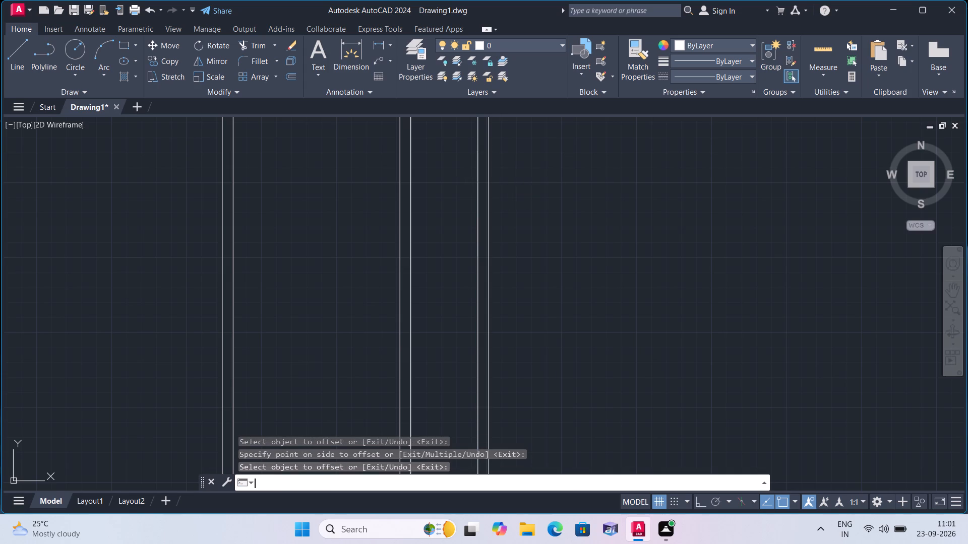
text(11')
key(space)
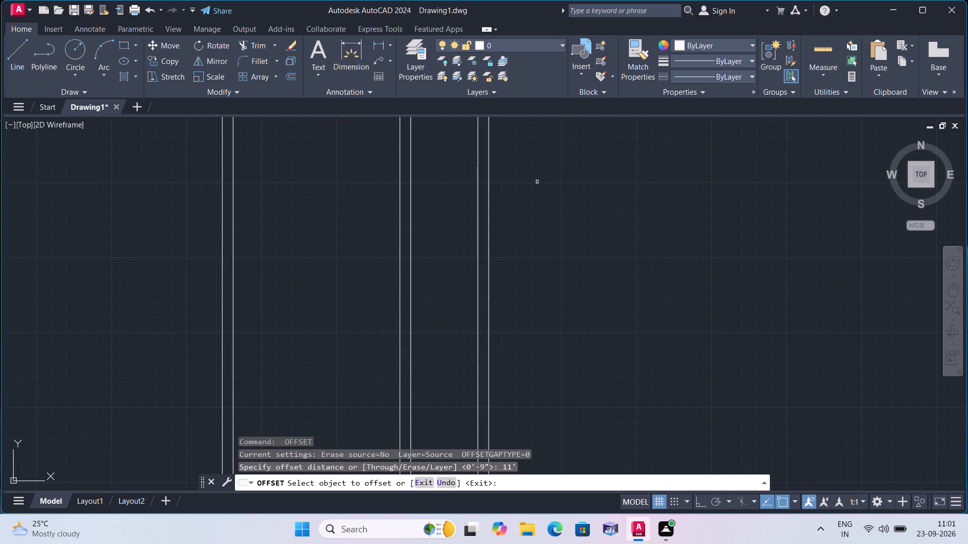
click(489, 209)
click(540, 208)
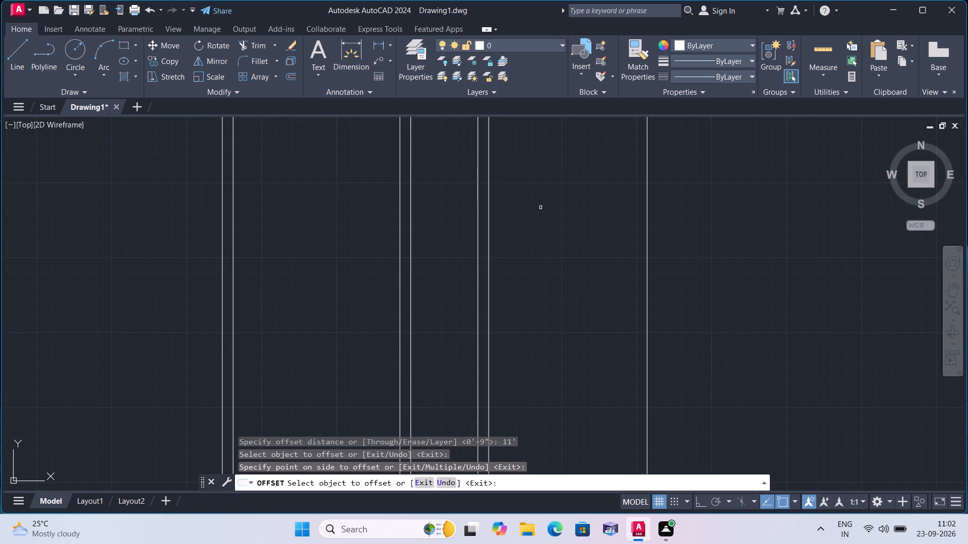
key(space)
Offset the rightmost vertical line 9" to the right to form the right outer wall.
key(space)
text(9')
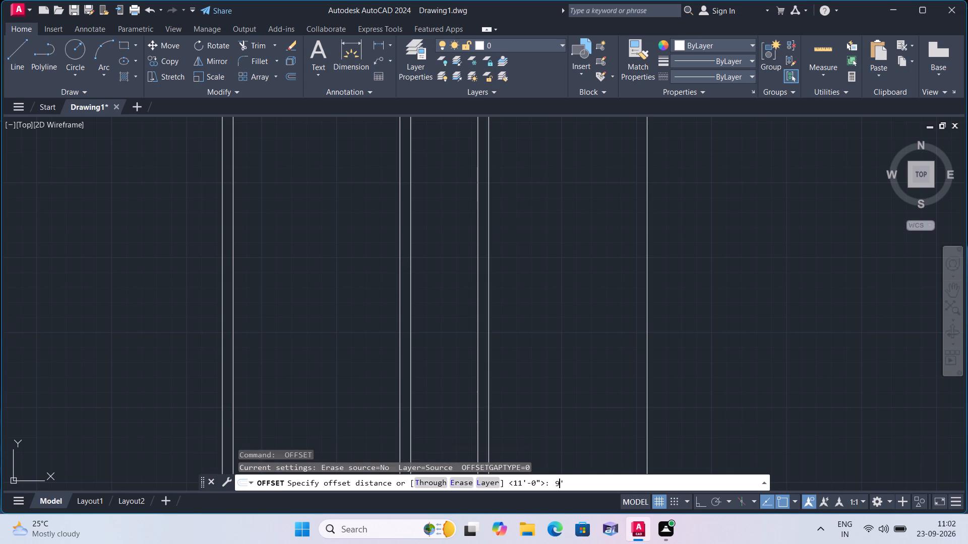
key(BackSpace)
text(")
key(space)
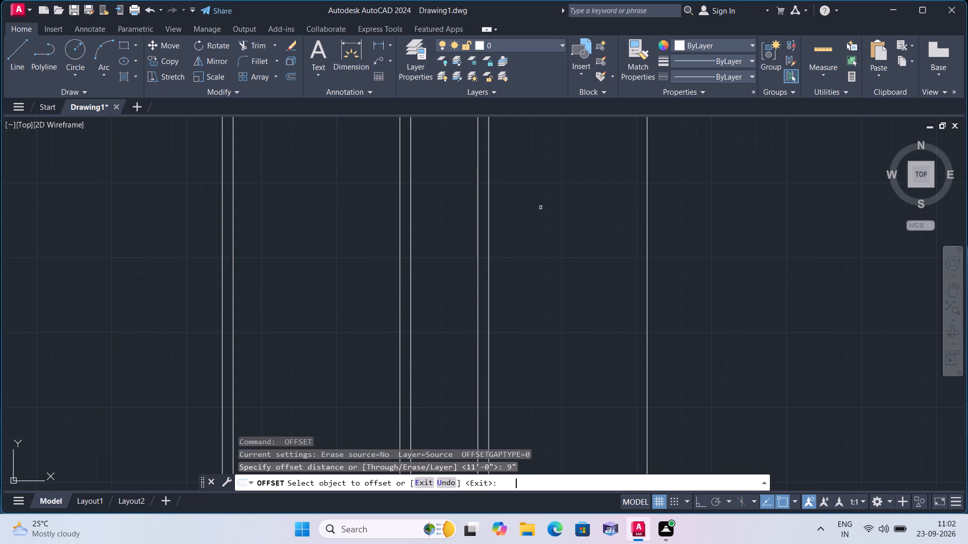
click(648, 270)
click(714, 273)
scroll(713, 270, down, 4)
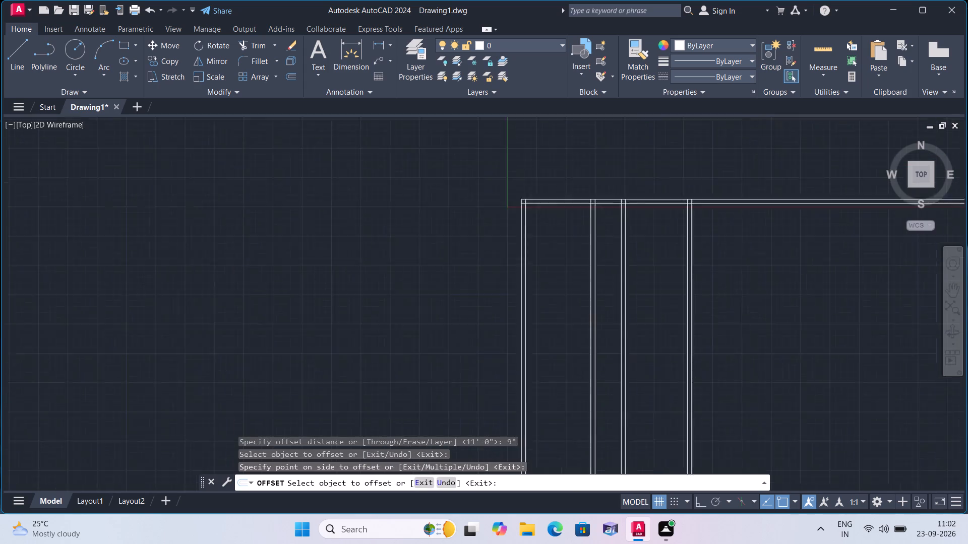
key(Escape)
Trim both horizontal lines of the top wall where they extend past the right outer wall.
text(trim)
key(space)
click(720, 274)
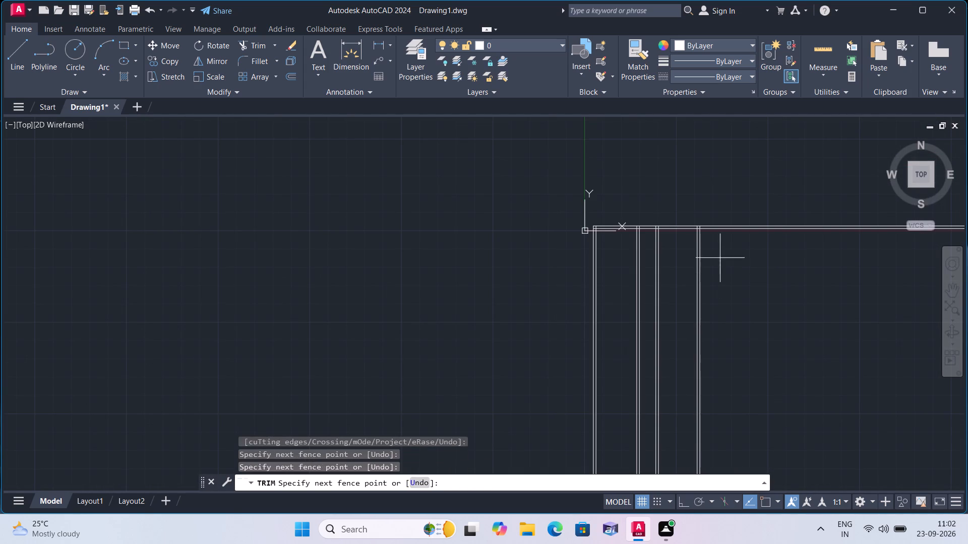
click(731, 181)
key(Escape)
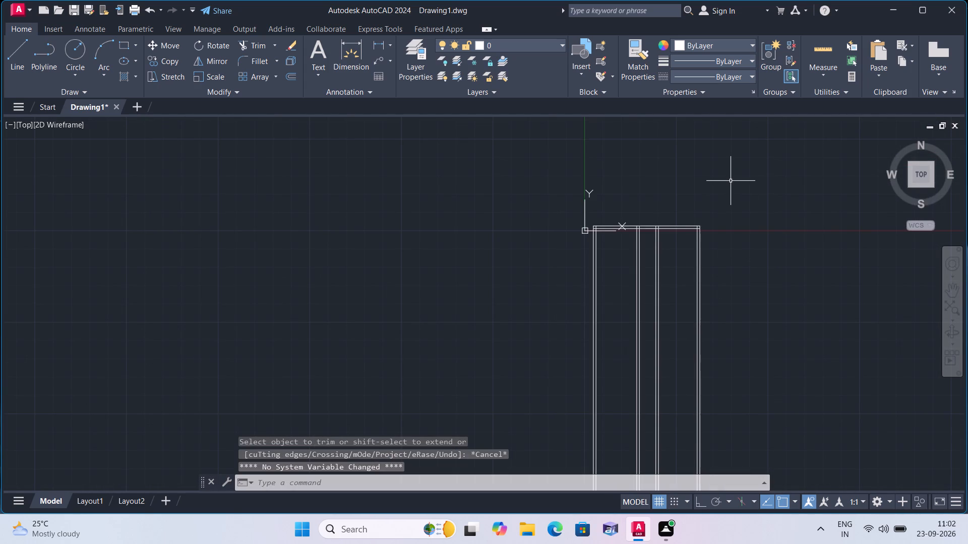
Offset the inner horizontal line of the top wall 11'5" downward.
text(offset)
key(space)
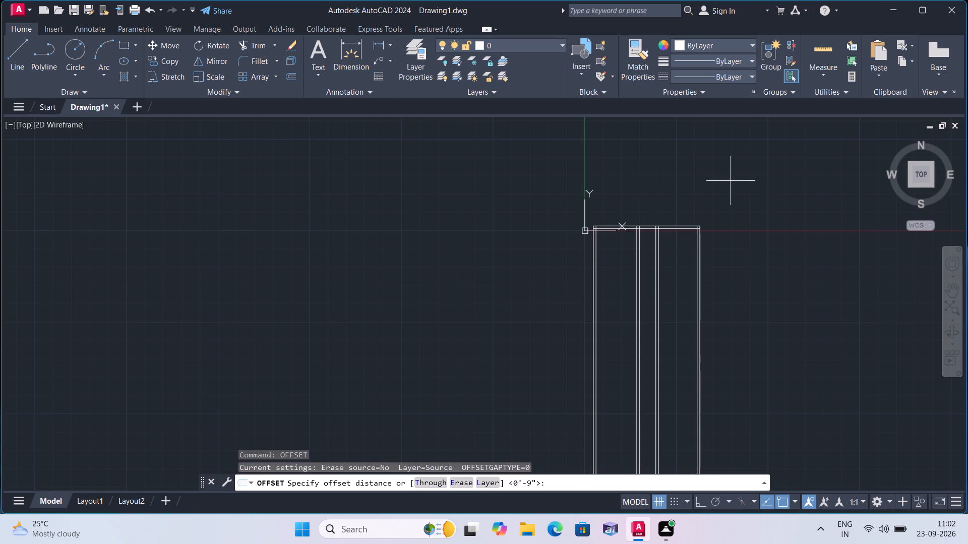
text(11'5")
key(space)
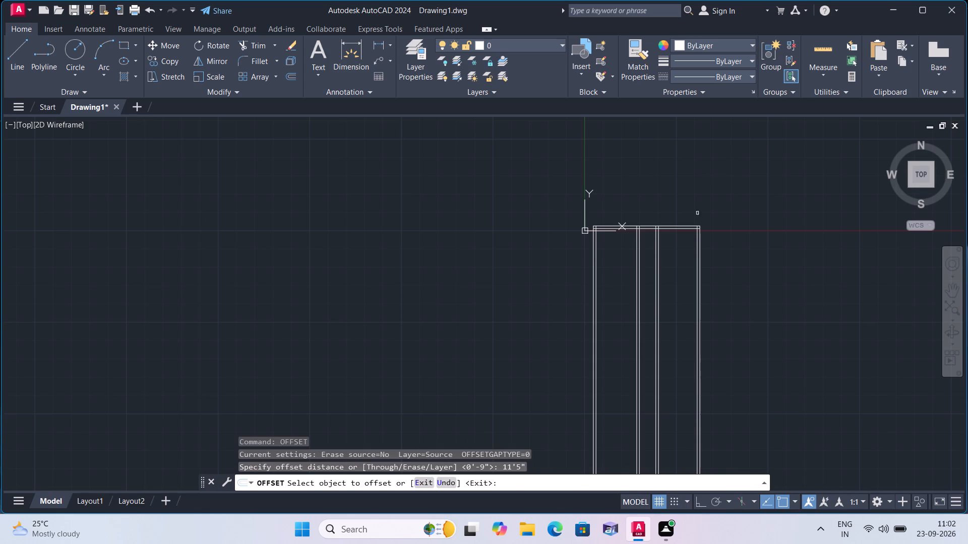
scroll(662, 237, up, 5)
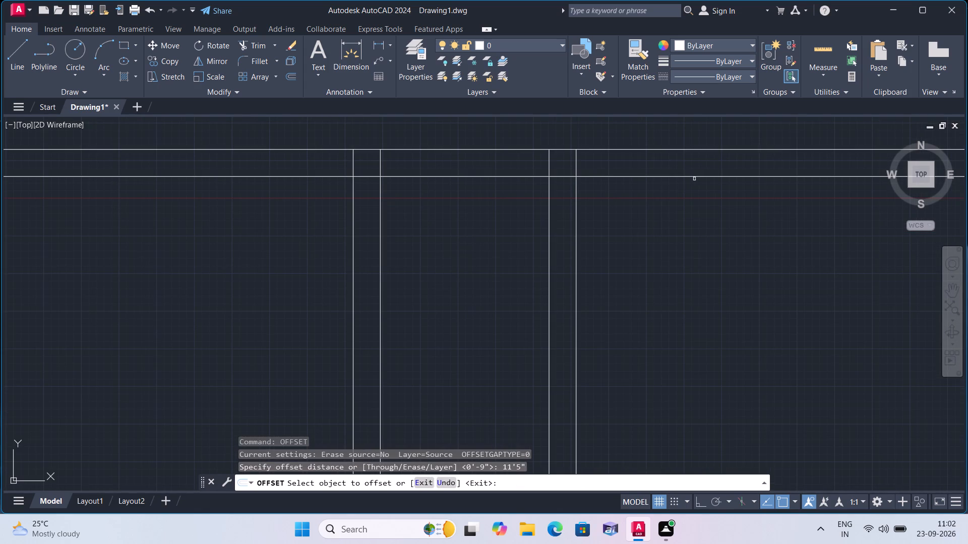
click(695, 178)
click(695, 176)
click(693, 263)
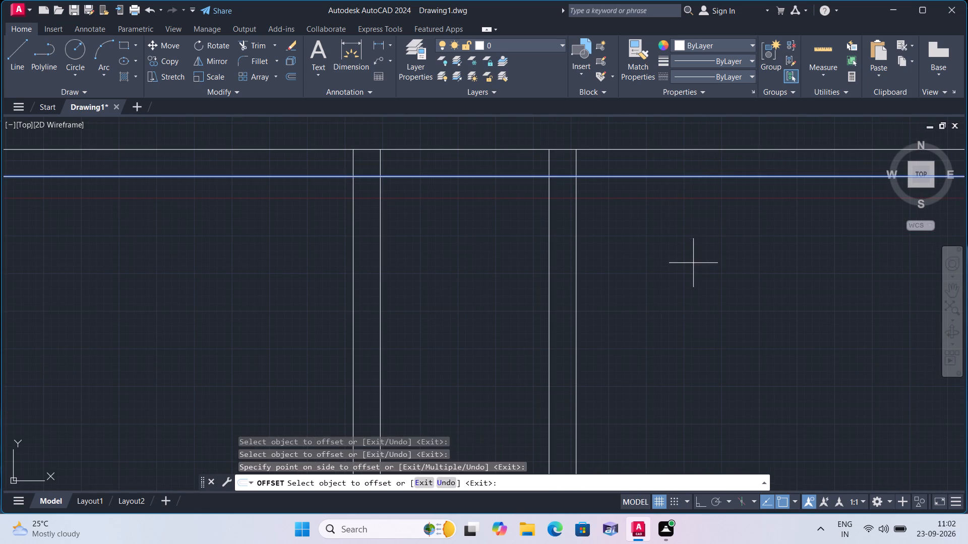
scroll(690, 263, down, 4)
middle_drag(706, 296, 698, 182)
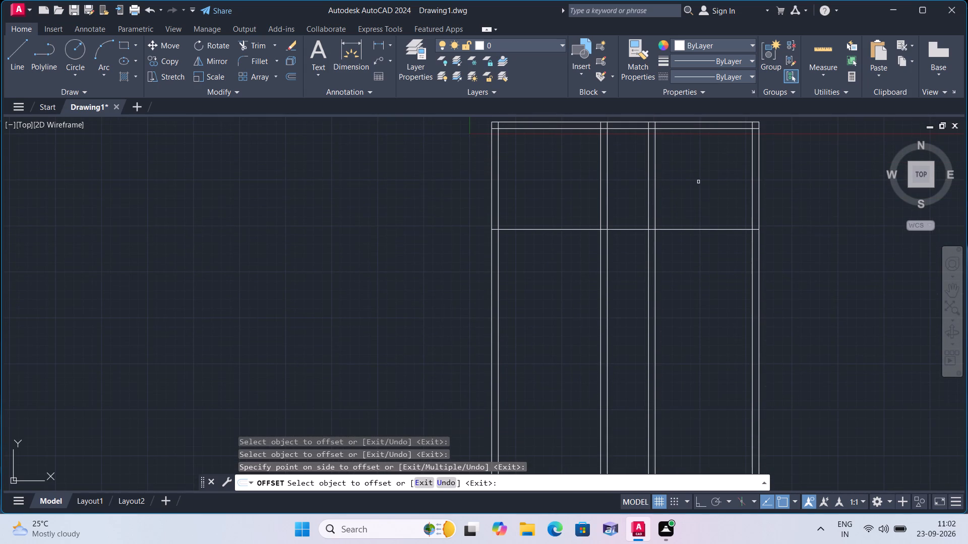
key(space)
Offset the lowest horizontal line 9" downward to form a horizontal interior wall.
key(space)
text(9")
key(space)
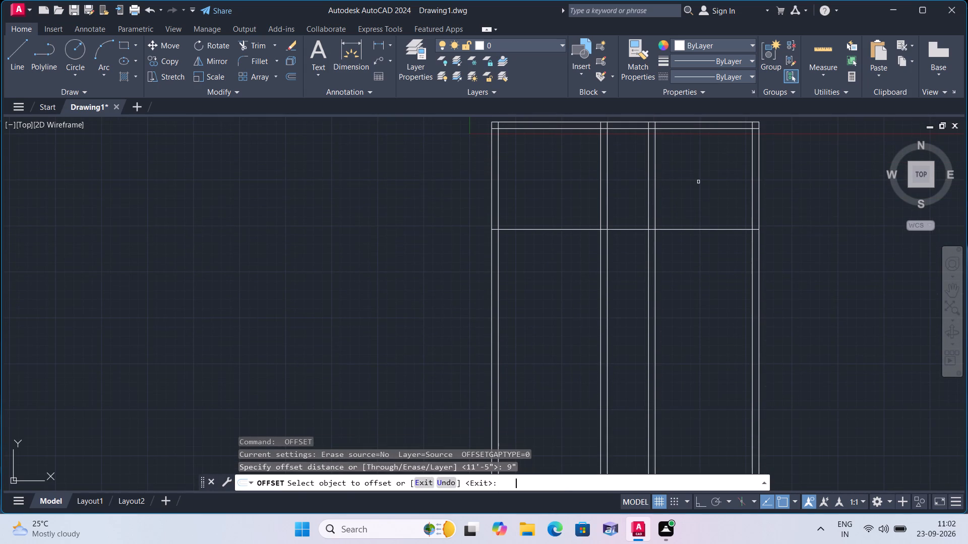
click(714, 228)
click(705, 269)
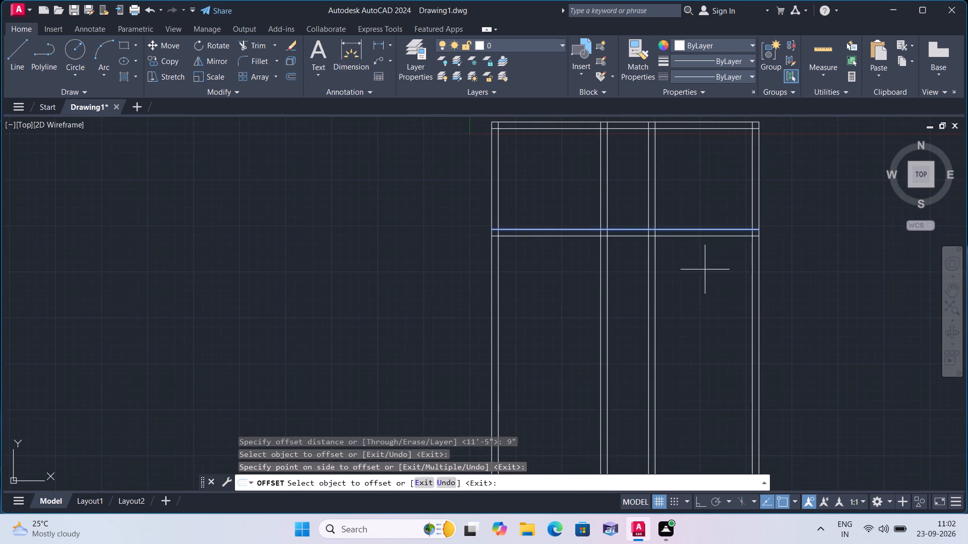
key(space)
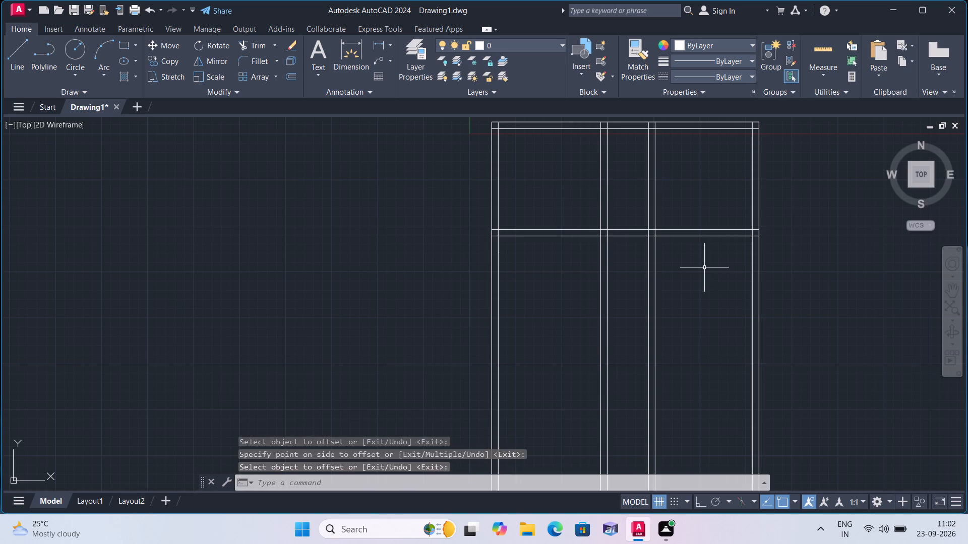
Offset the inner horizontal line of the top wall 7'7" downward.
key(space)
text(7'7")
key(space)
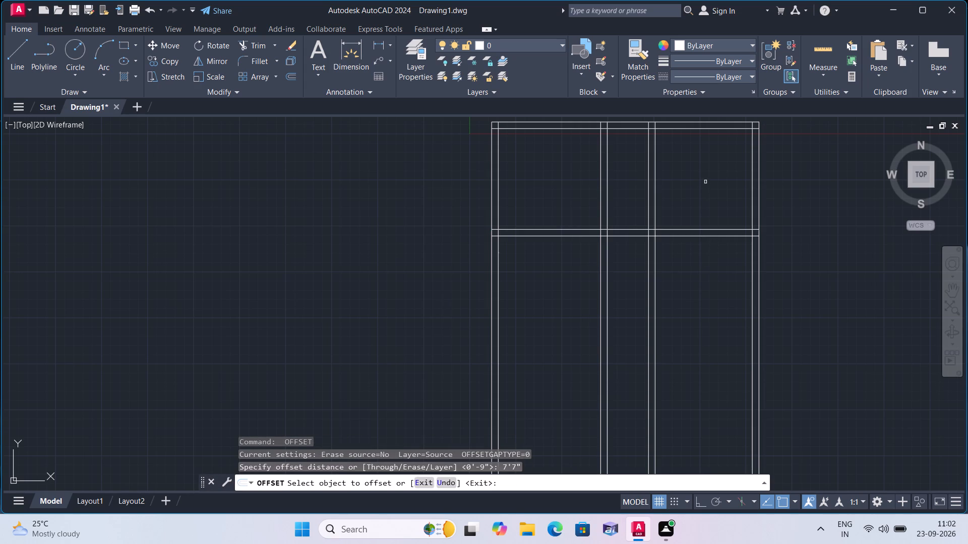
click(688, 127)
click(685, 154)
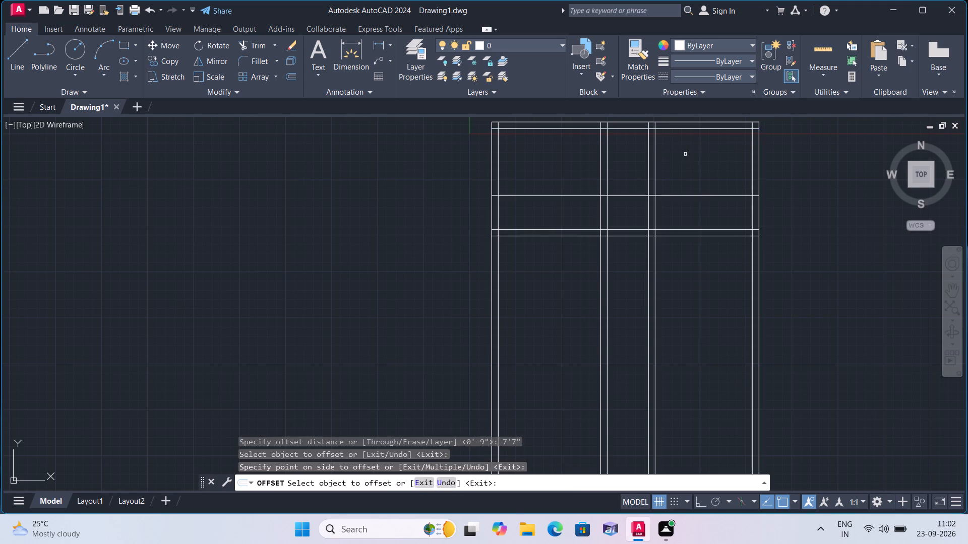
key(space)
Offset the horizontal line 7'7" below the top wall 9" downward to form another interior wall.
key(space)
text(9")
key(space)
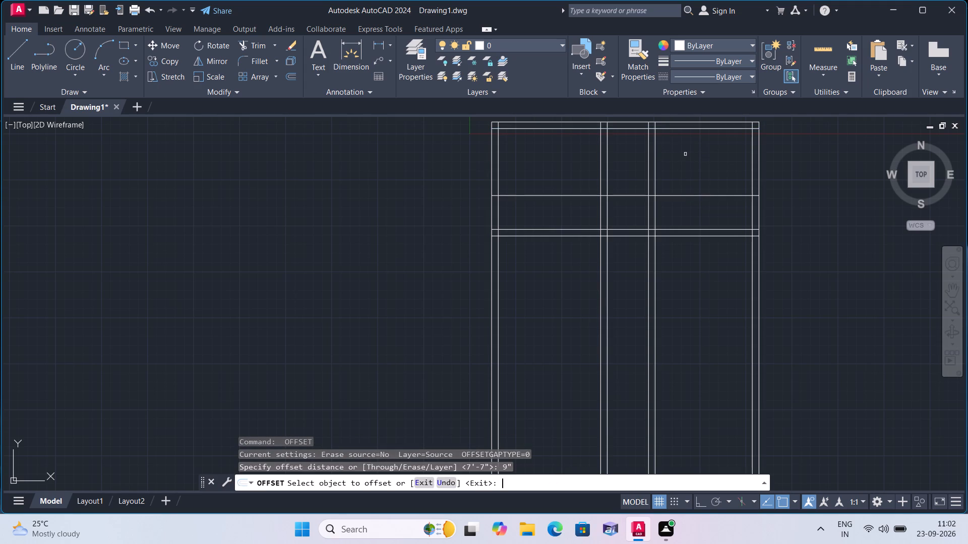
click(685, 195)
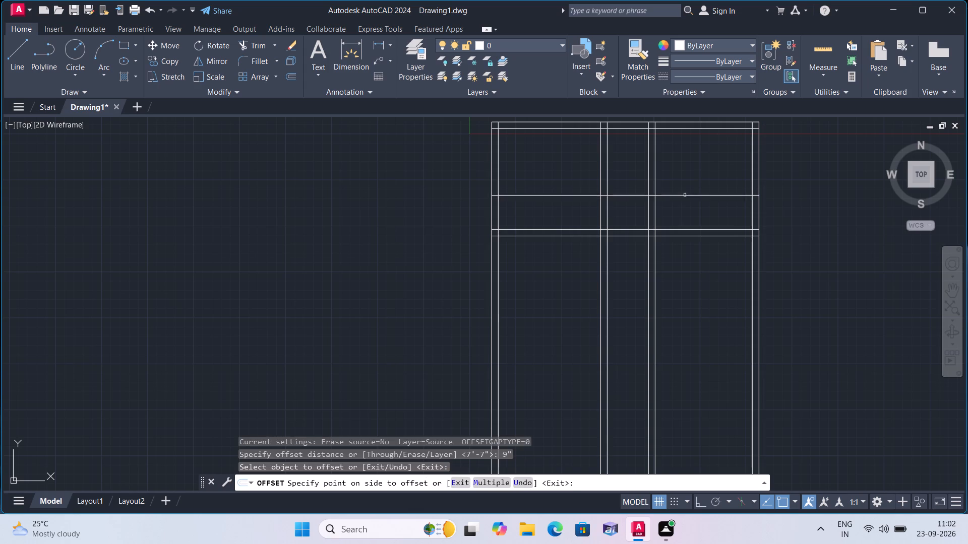
click(683, 213)
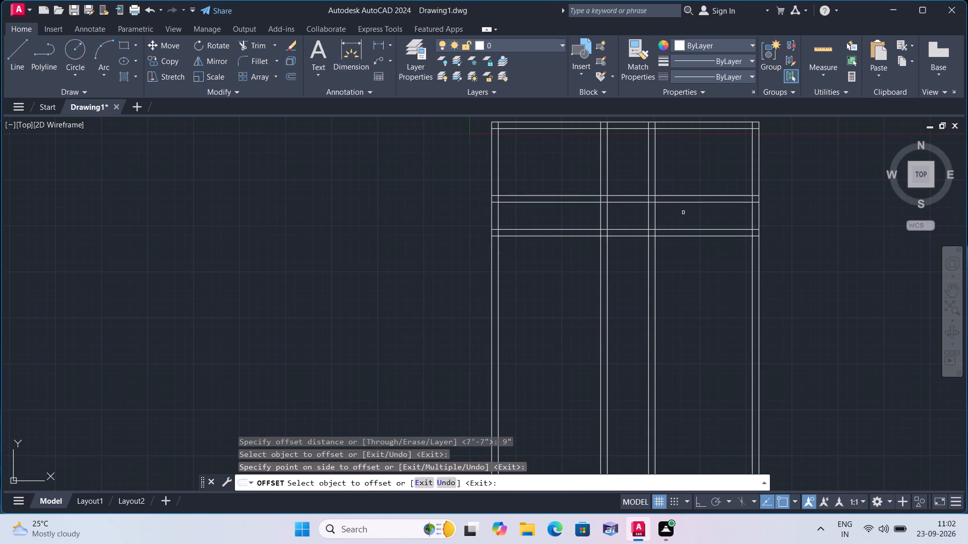
key(Escape)
Trim the upper interior horizontal wall's two lines out of the left and right bays, leaving the middle bay's segment.
text(trim)
key(space)
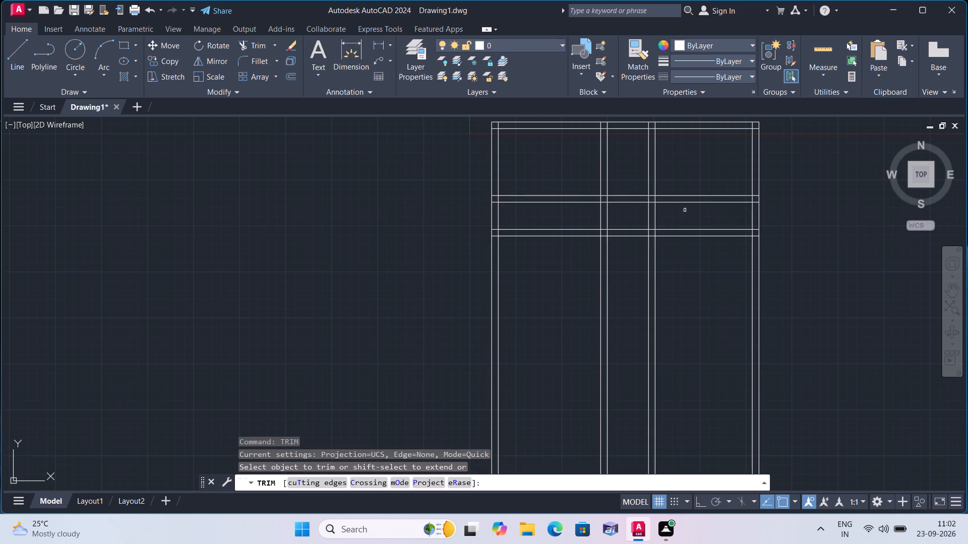
click(556, 209)
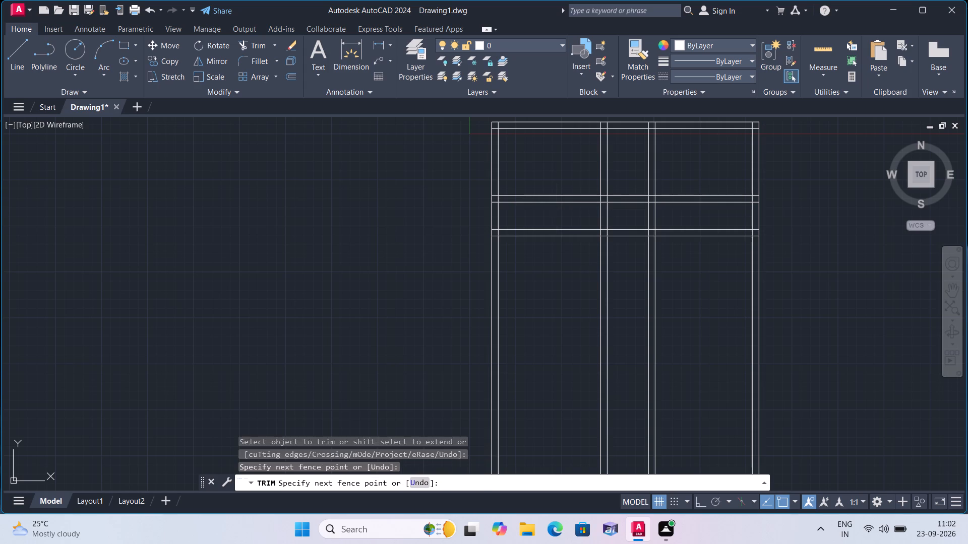
click(558, 170)
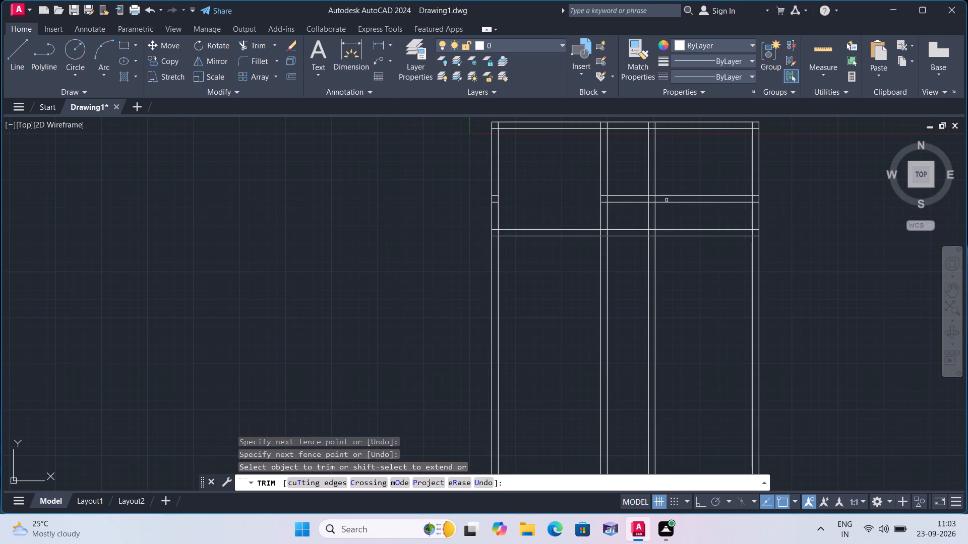
click(682, 213)
click(691, 168)
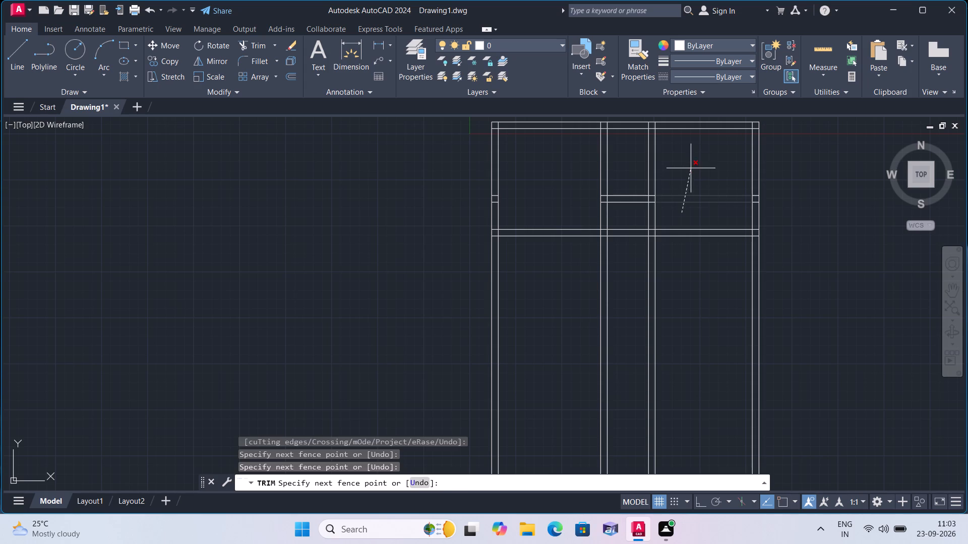
key(Escape)
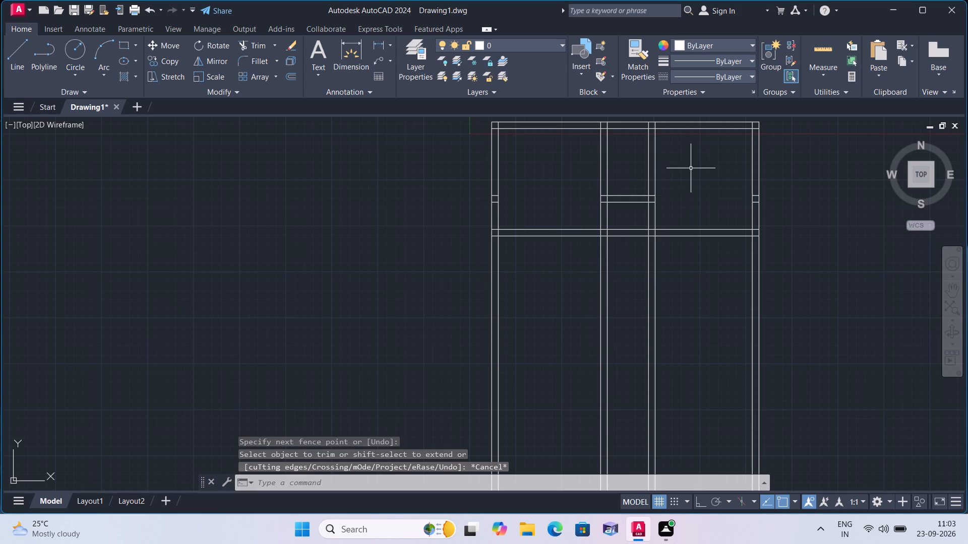
Offset the bottom line of the lower full-width interior wall 10'4" downward.
text(offset)
key(space)
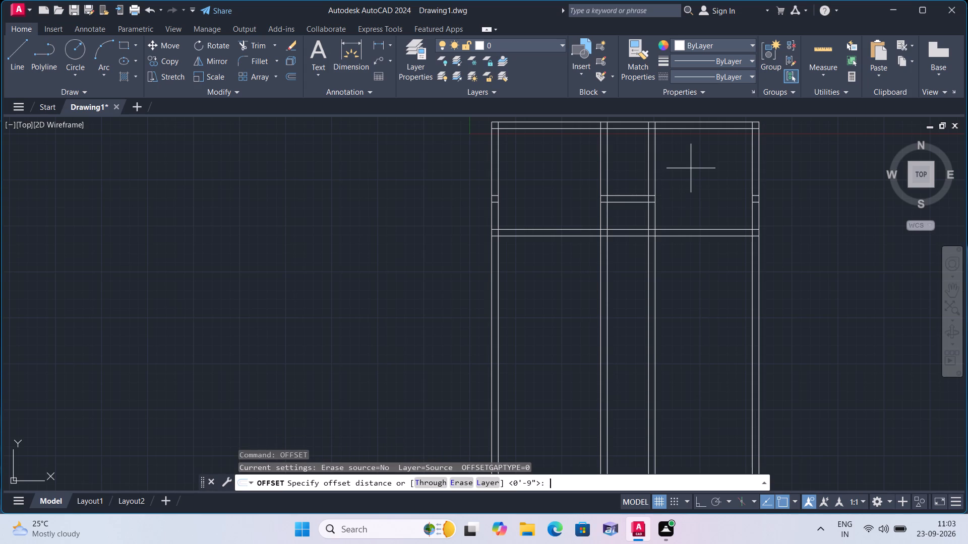
text(10'4")
key(space)
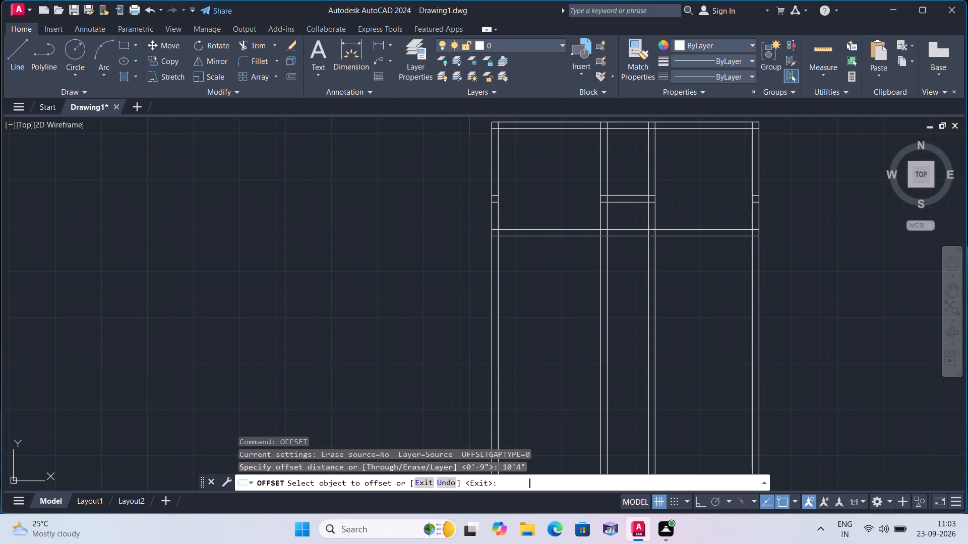
click(689, 235)
click(689, 291)
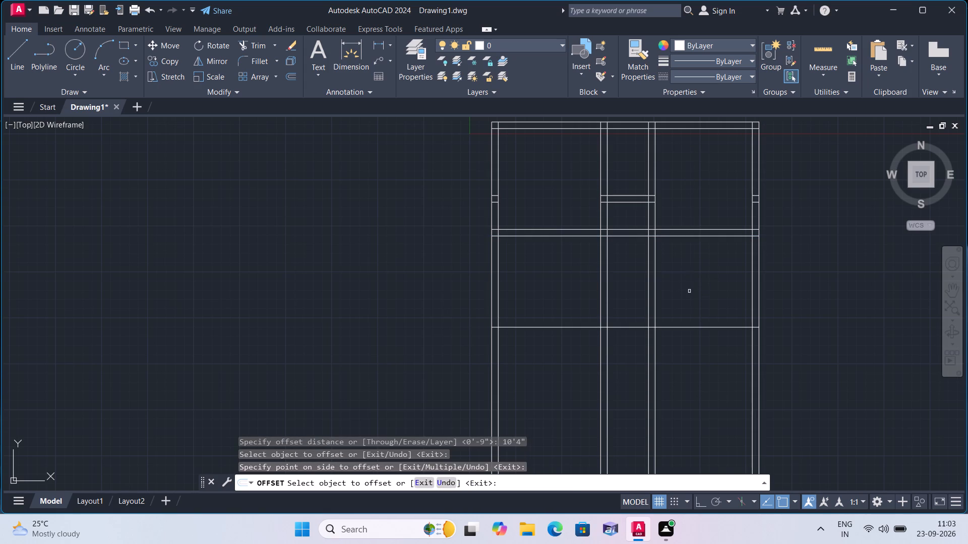
key(space)
Offset the new lowest horizontal line 9" downward to form another interior wall.
key(space)
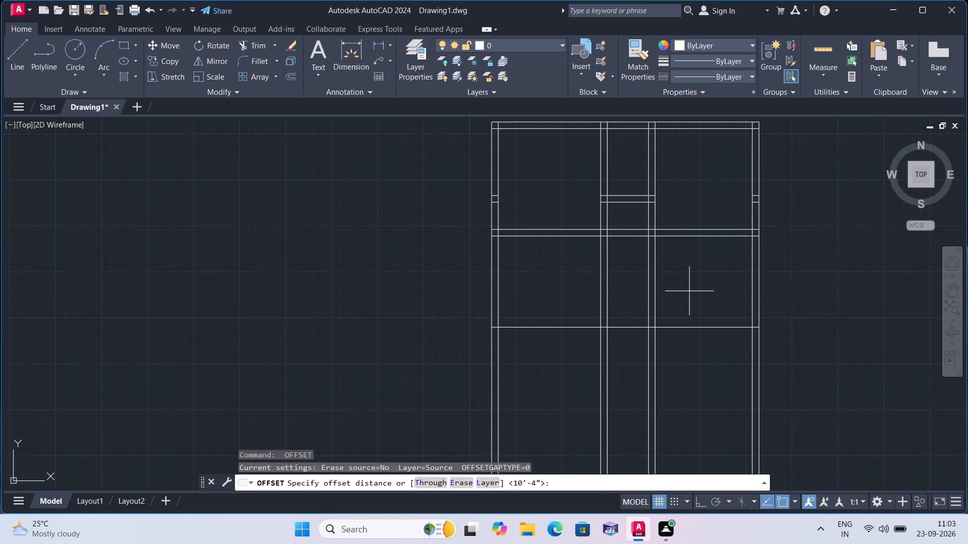
text(9")
key(space)
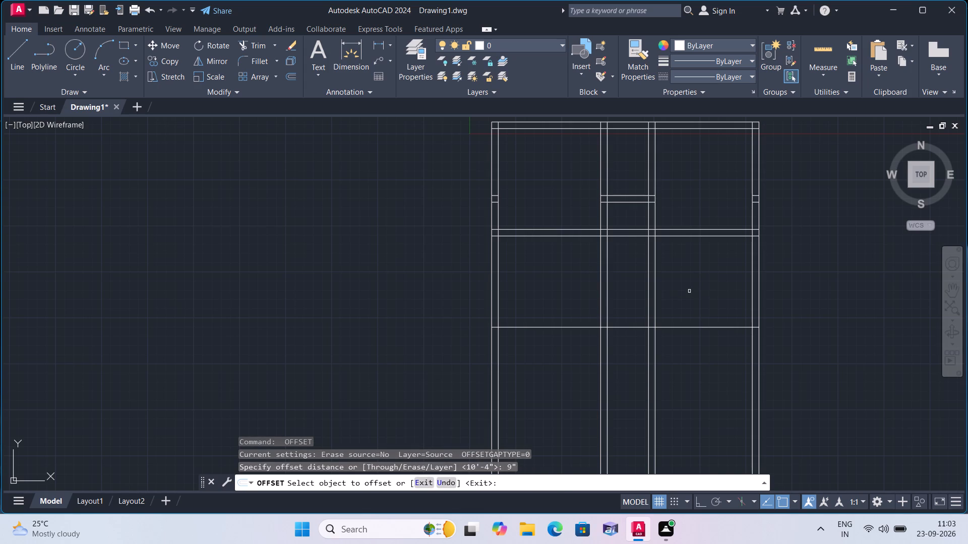
click(705, 328)
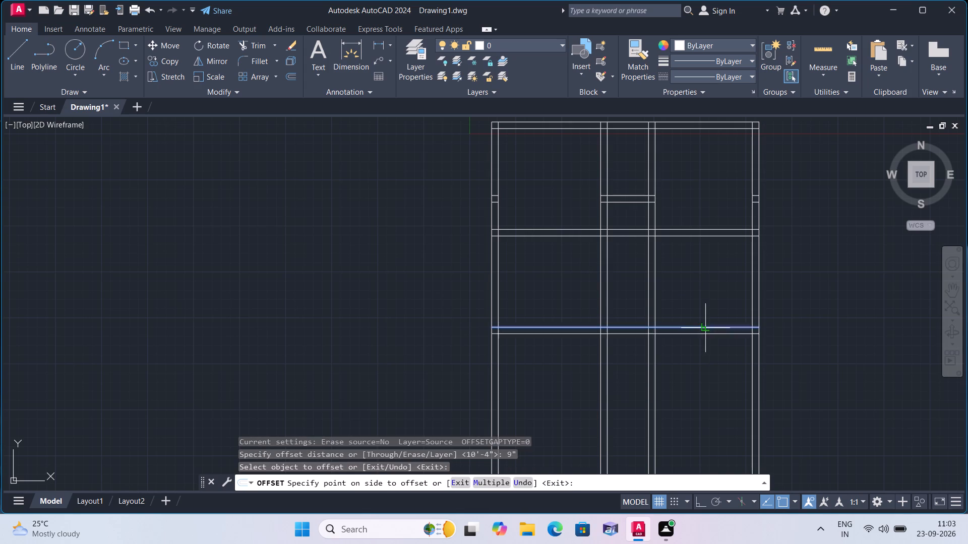
click(703, 364)
key(space)
Offset the bottom line of the upper full-width interior wall 5'1" downward.
key(space)
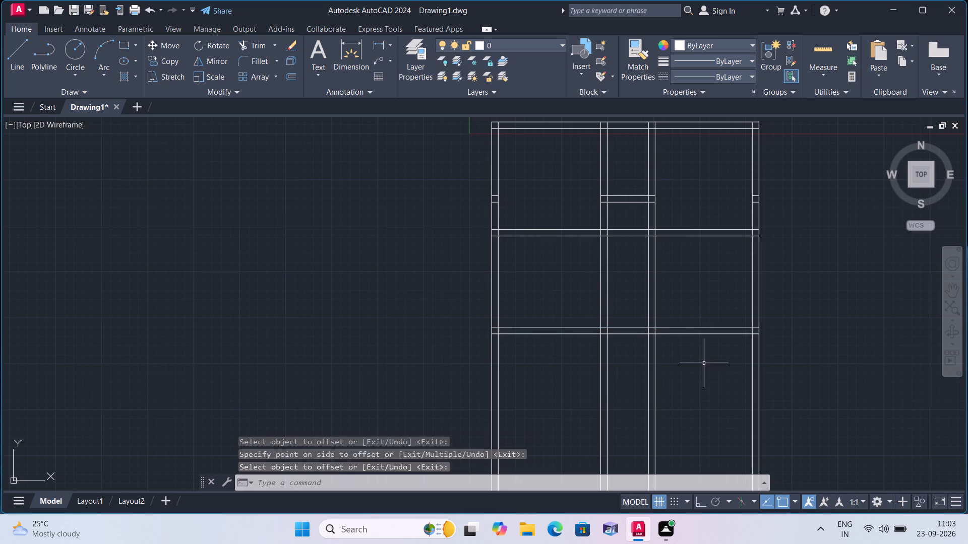
text(5'1")
key(space)
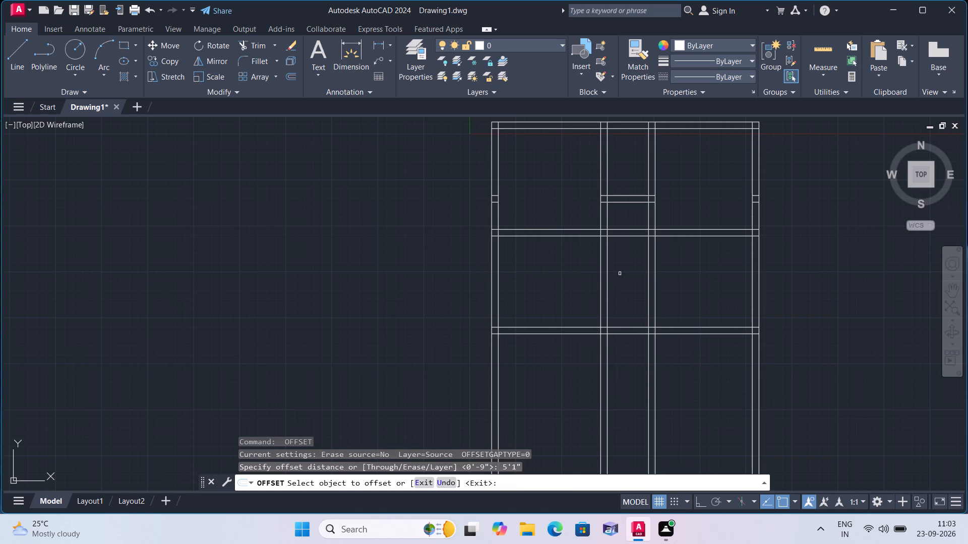
click(572, 236)
click(572, 266)
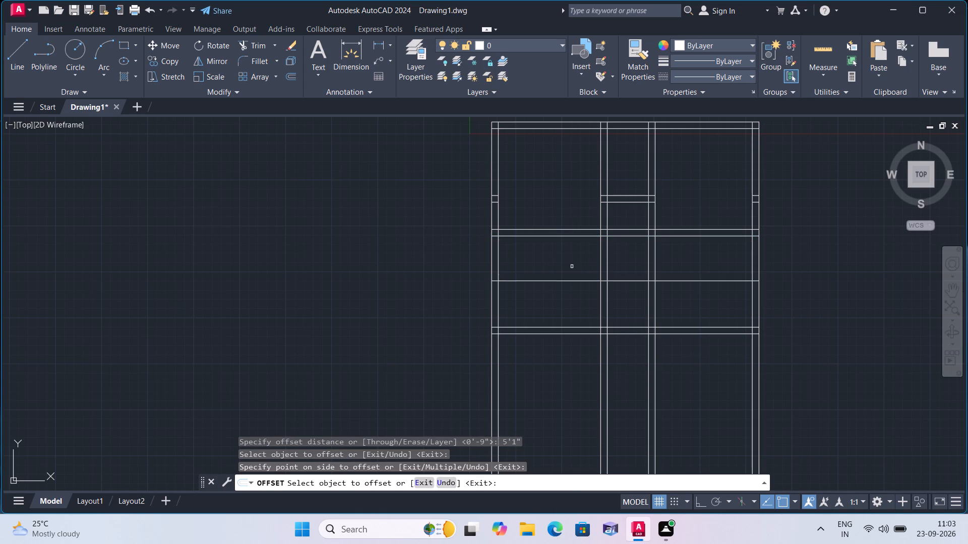
key(space)
Offset the horizontal line 5'1" below the upper full-width interior wall 9" downward to form another wall.
key(space)
text(9")
key(space)
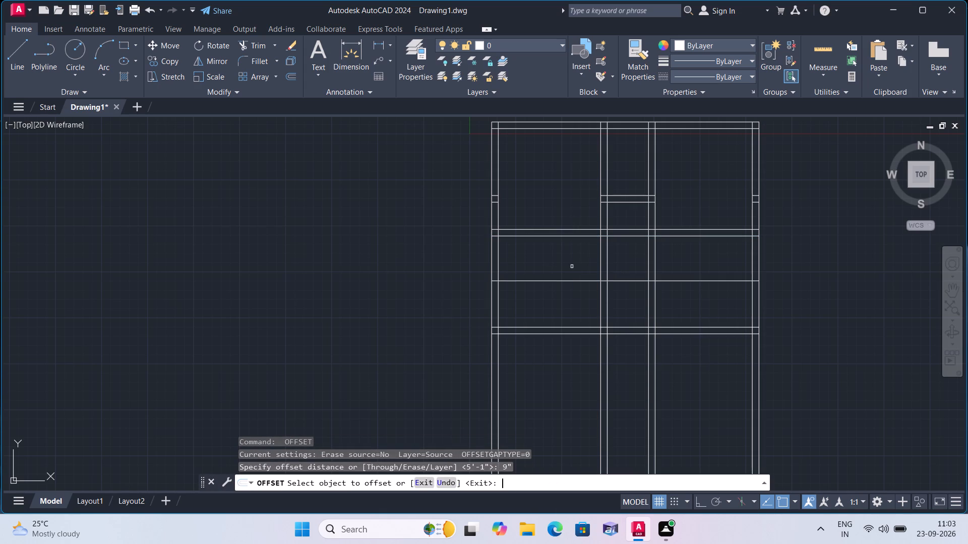
click(575, 282)
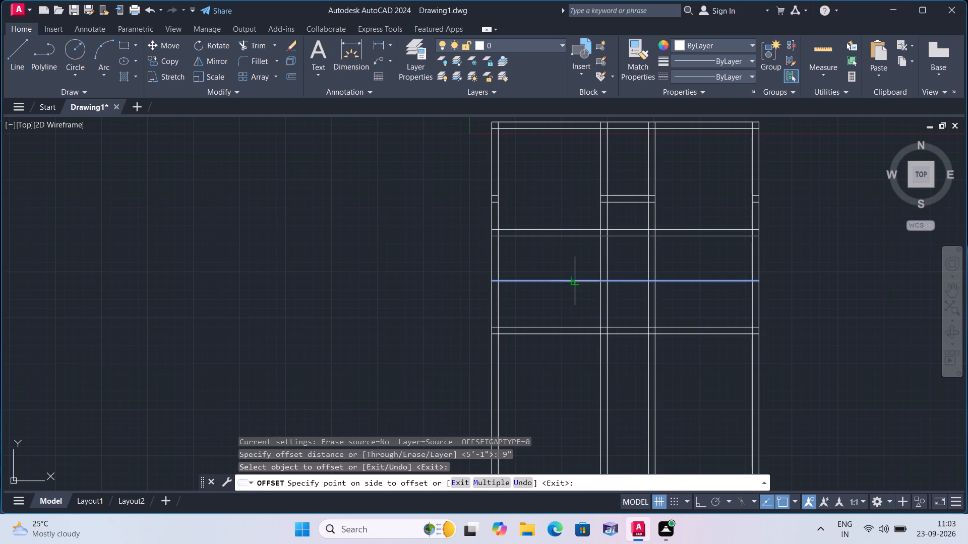
click(573, 305)
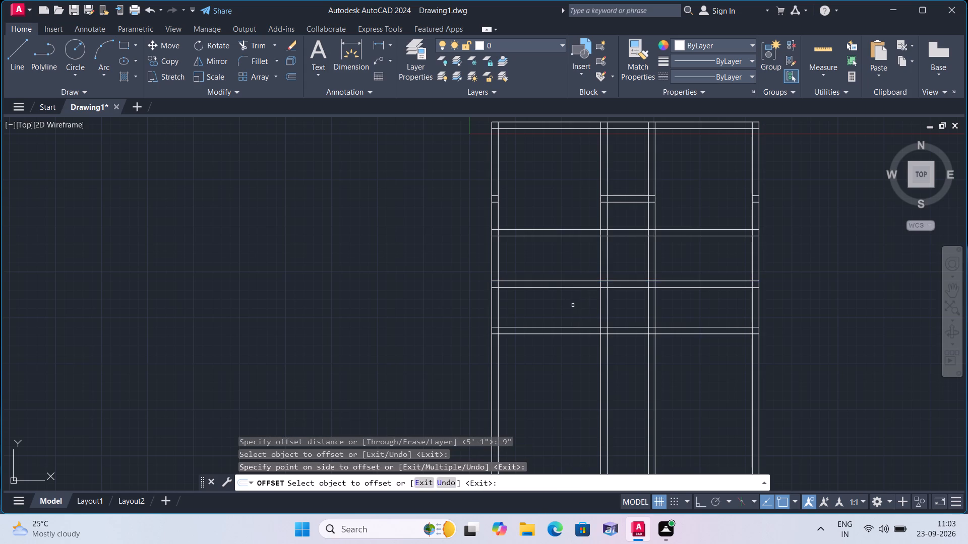
key(Escape)
Trim the lowest horizontal wall's two lines out of the left and middle bays, keeping the right bay's segment.
text(trim)
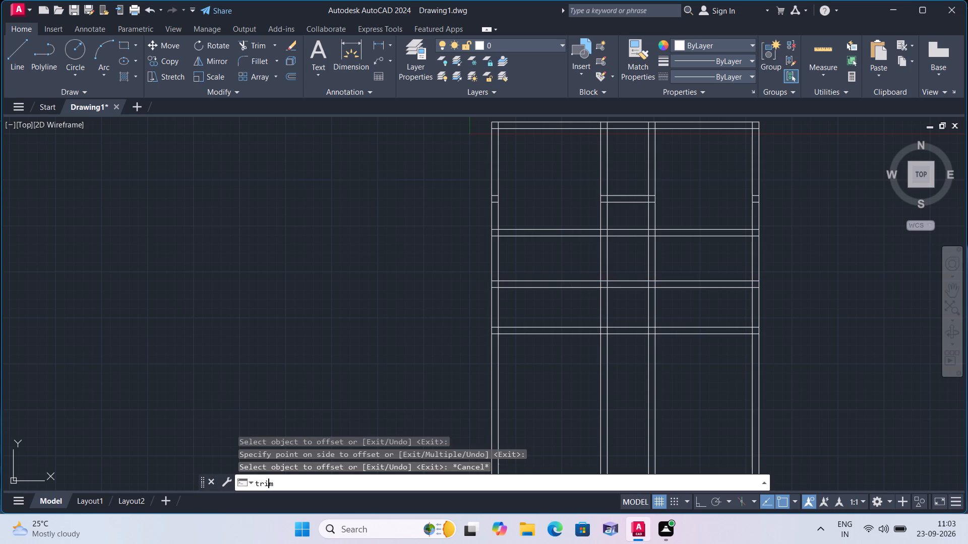
key(space)
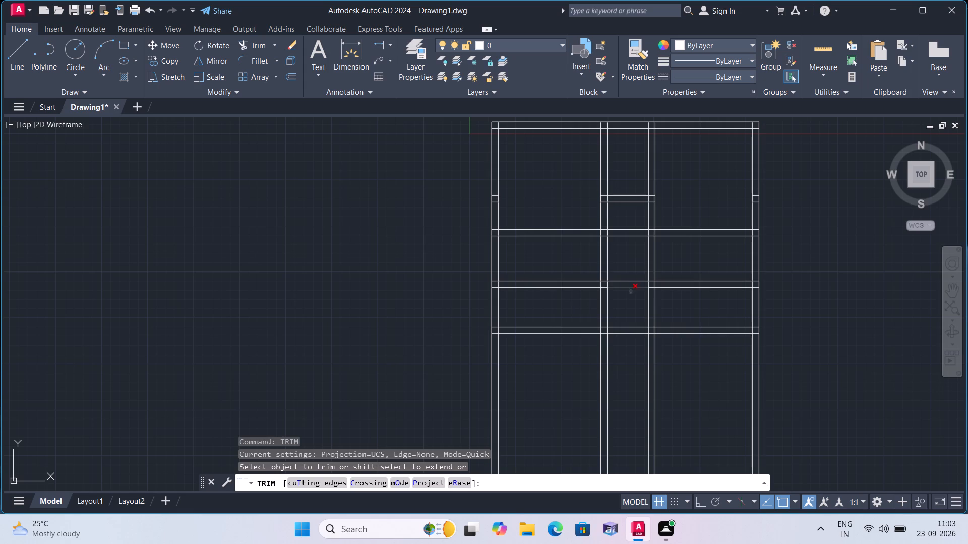
click(547, 310)
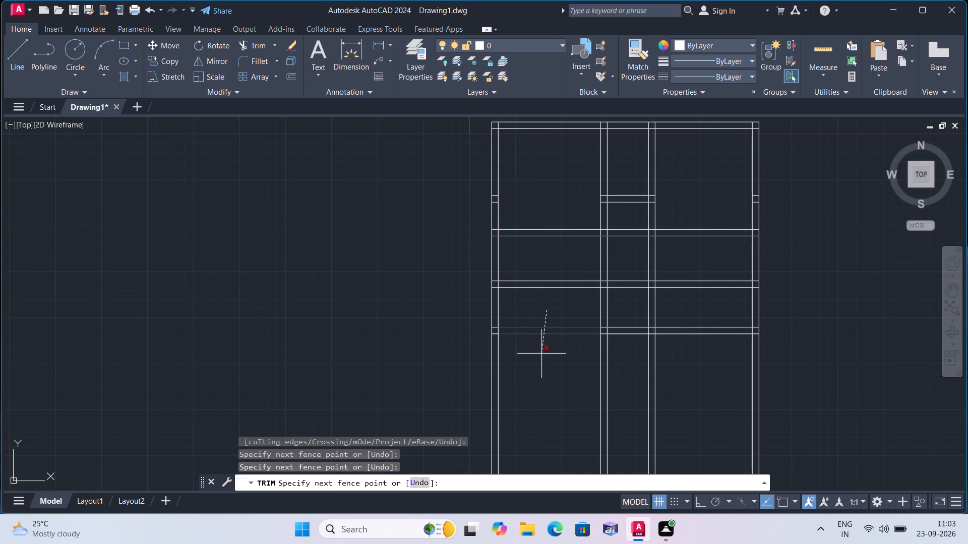
click(540, 377)
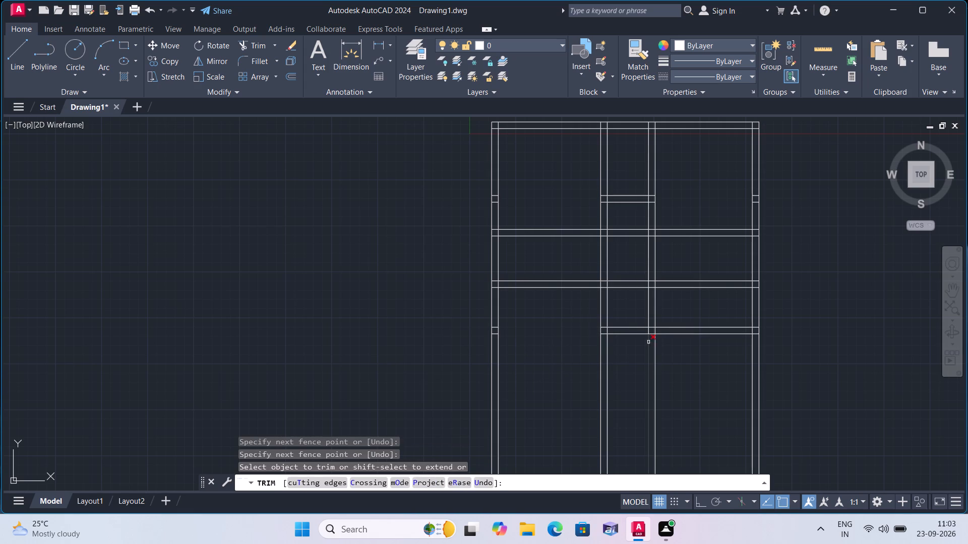
click(648, 342)
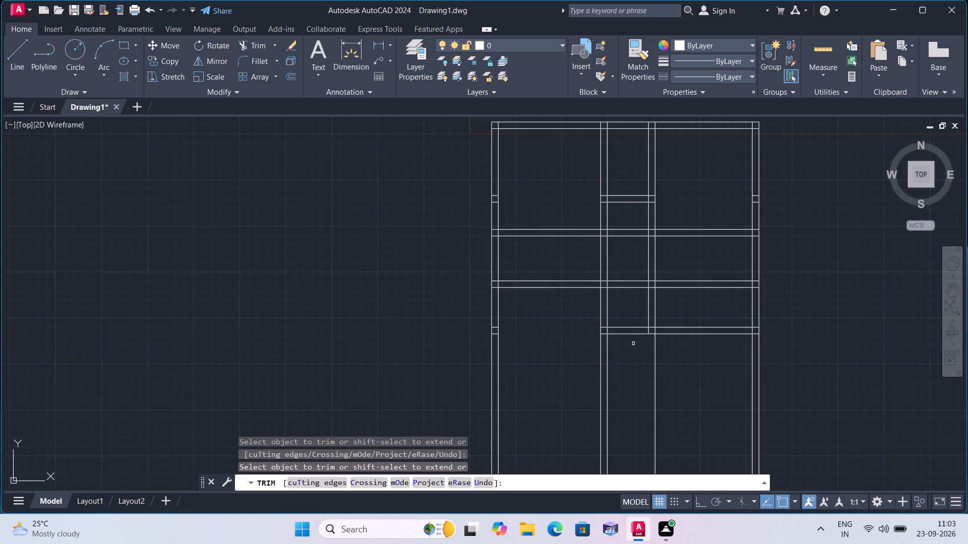
key(ctrl+z)
click(633, 344)
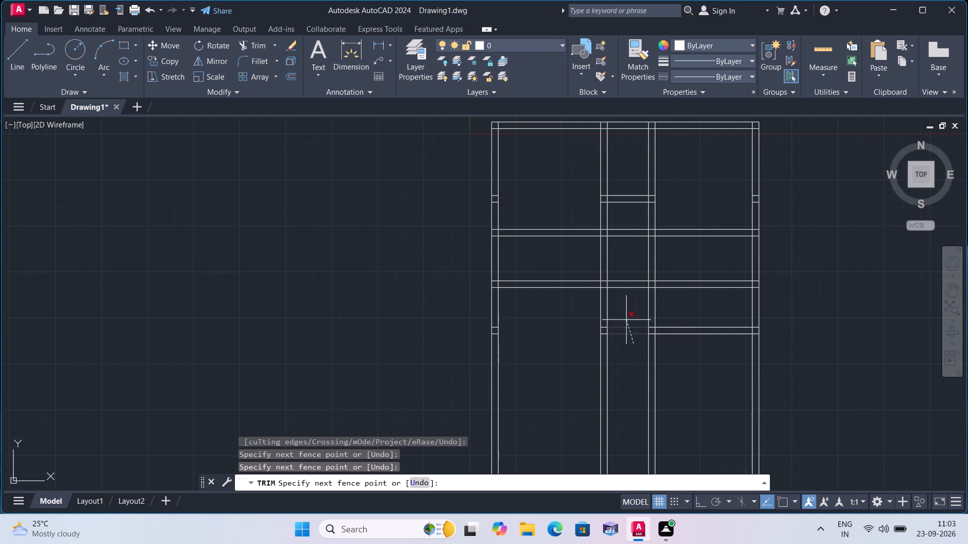
click(620, 293)
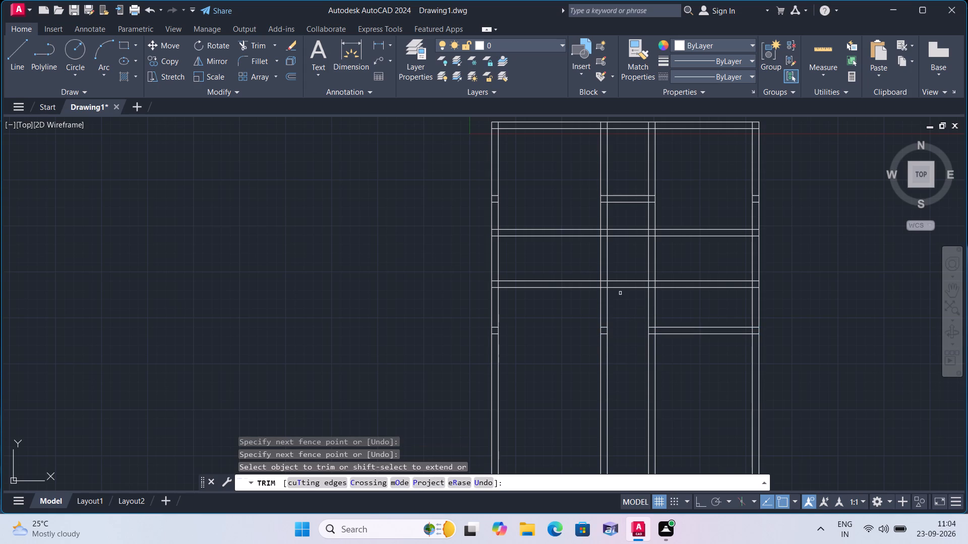
key(Escape)
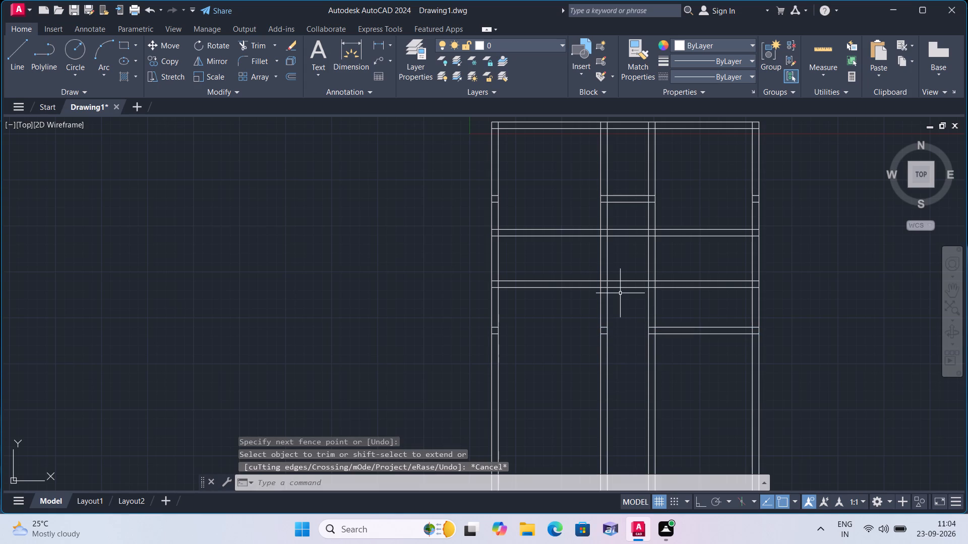
Offset the bottom line of the lowest full-width interior wall 10'1" downward.
text(offset)
key(space)
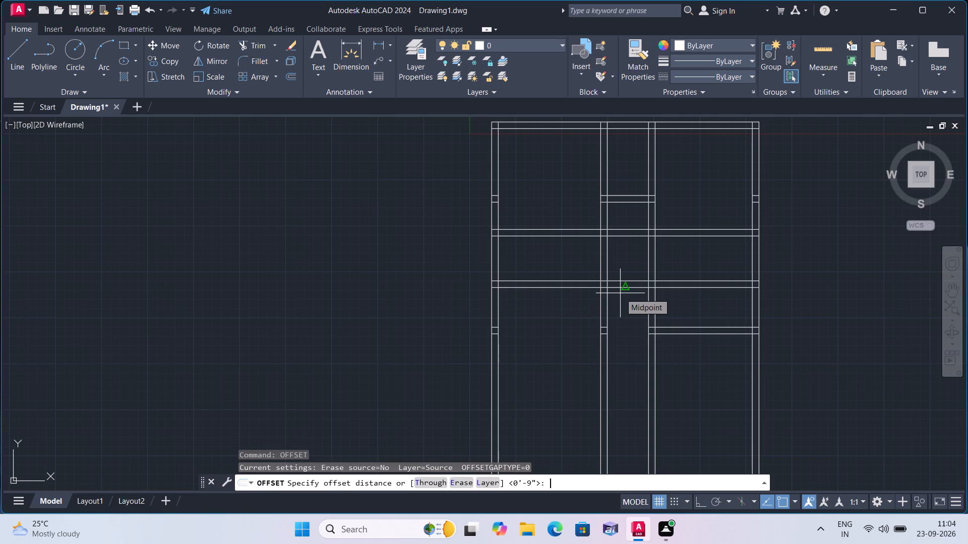
key(0)
key(BackSpace)
text(10'1")
key(space)
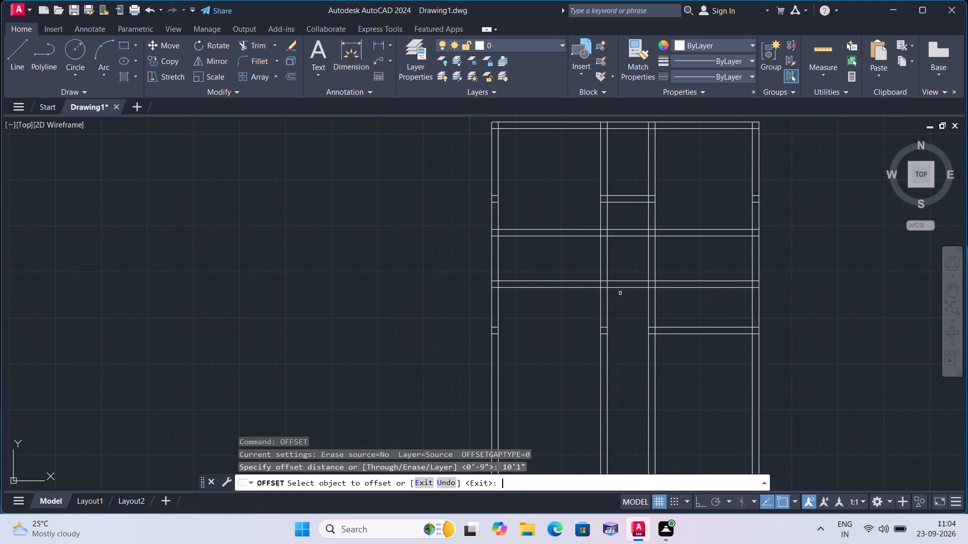
click(585, 286)
click(576, 336)
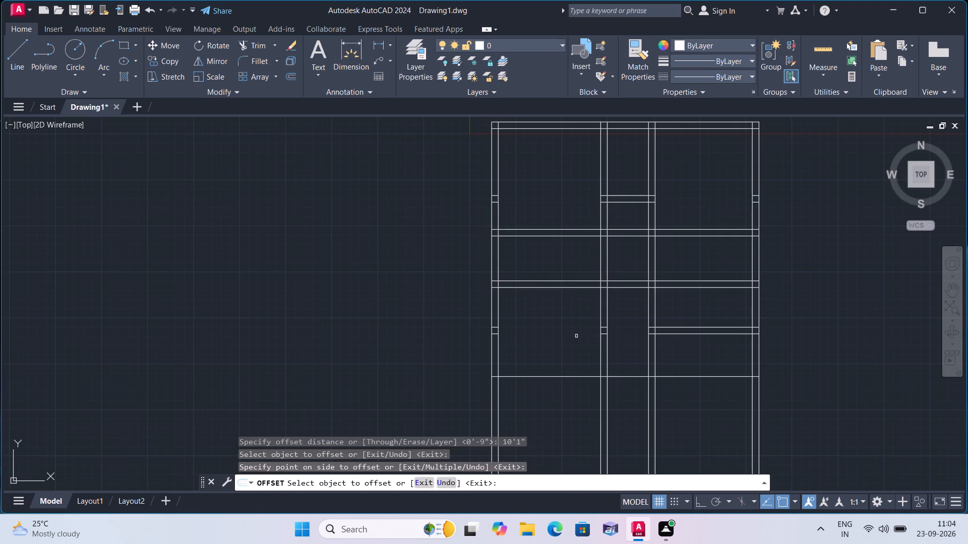
key(space)
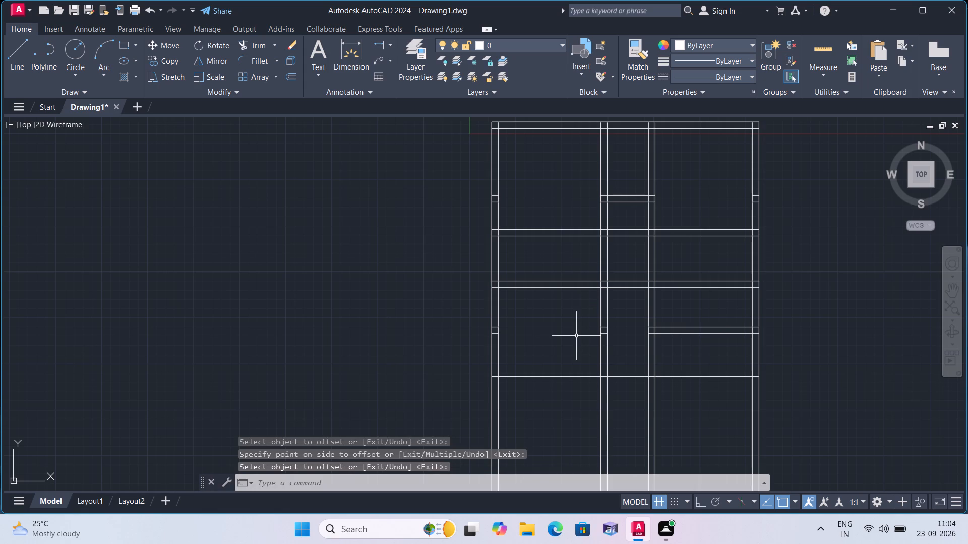
Offset the lowest horizontal line 9" downward to form another full-width interior wall.
key(space)
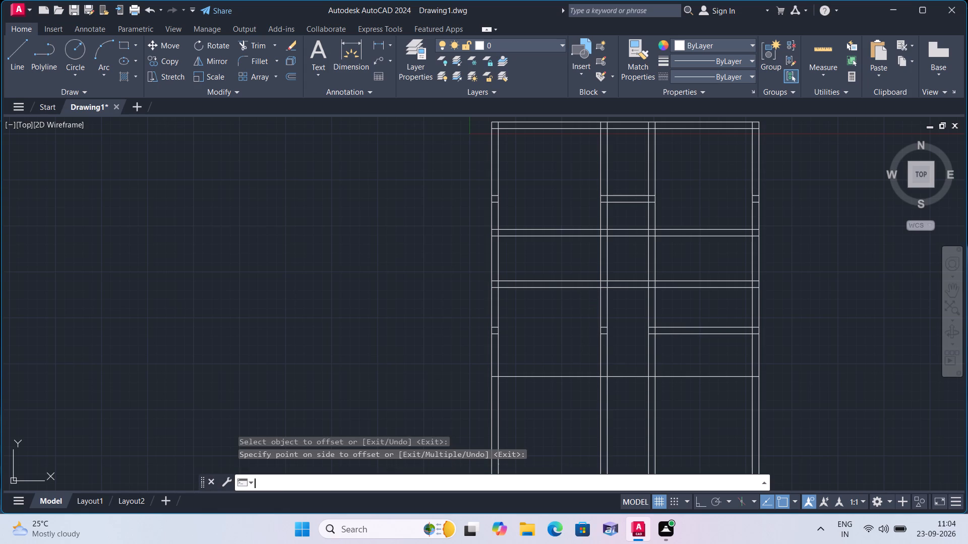
key(9)
text(")
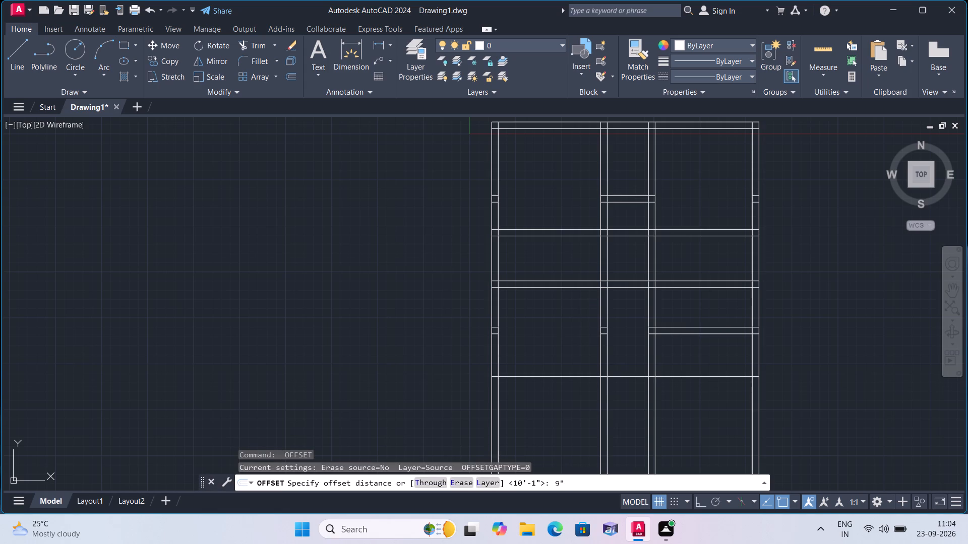
key(space)
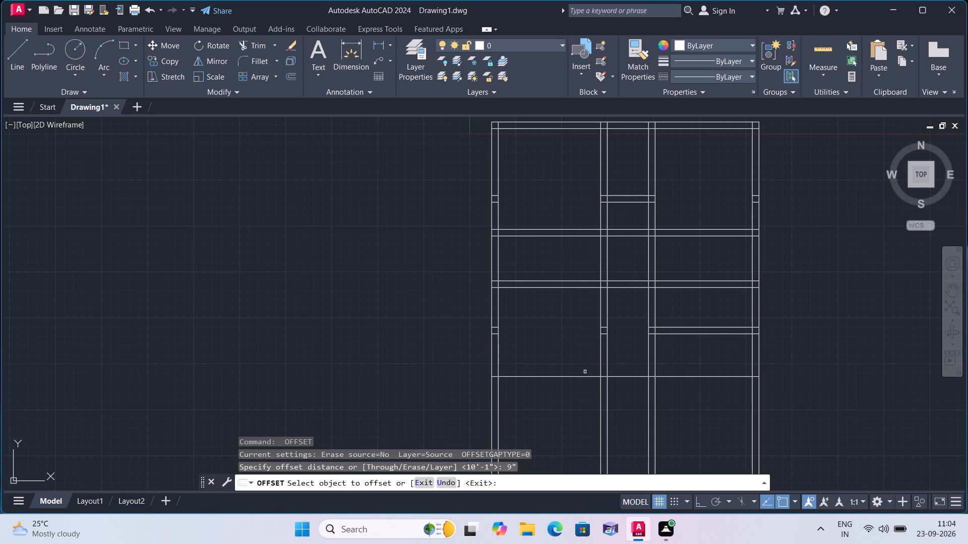
click(585, 378)
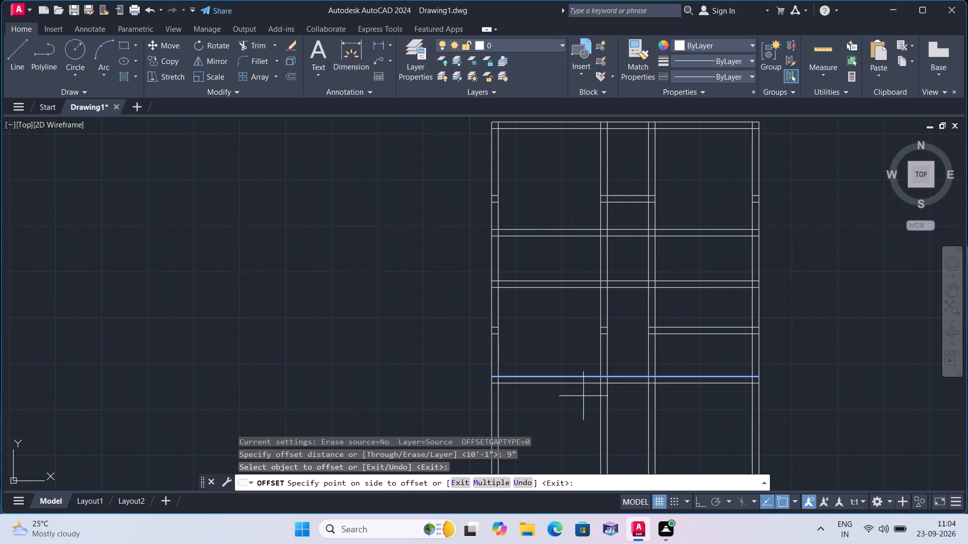
click(574, 419)
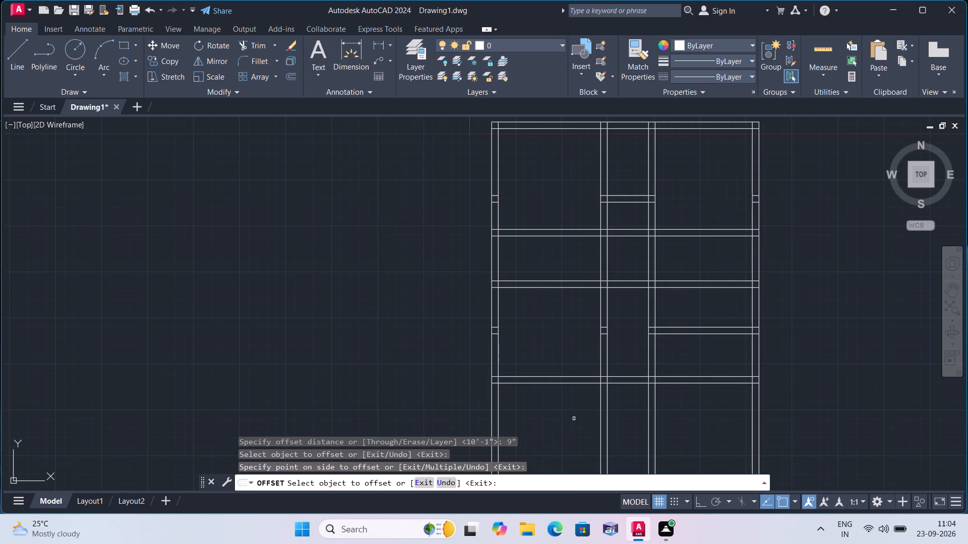
key(space)
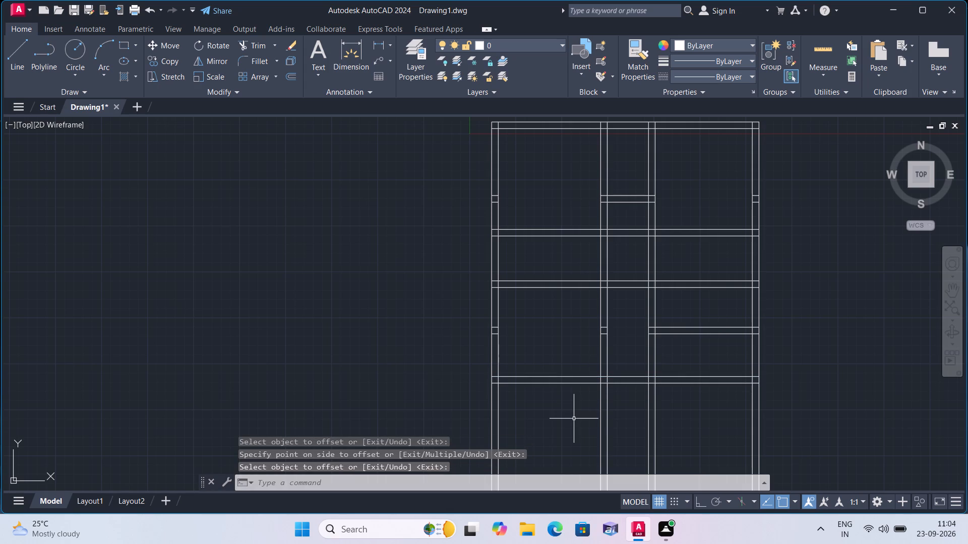
Offset the bottom line of the lowest full-width interior wall 10' downward.
key(space)
text(10')
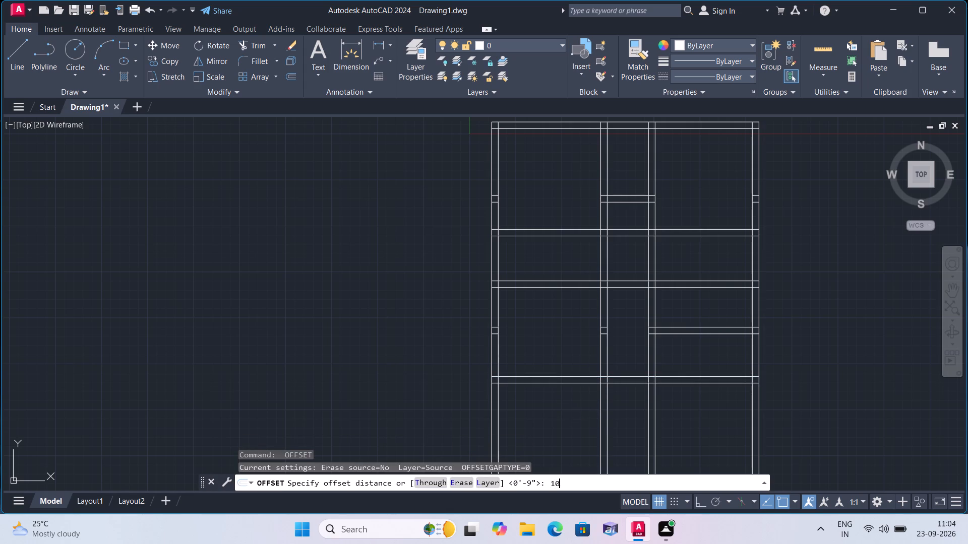
key(space)
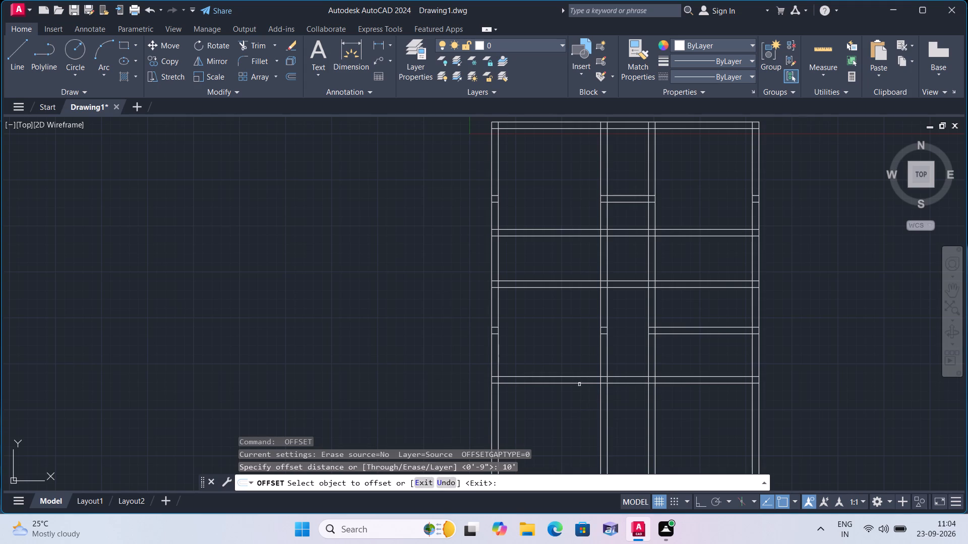
click(581, 381)
click(576, 415)
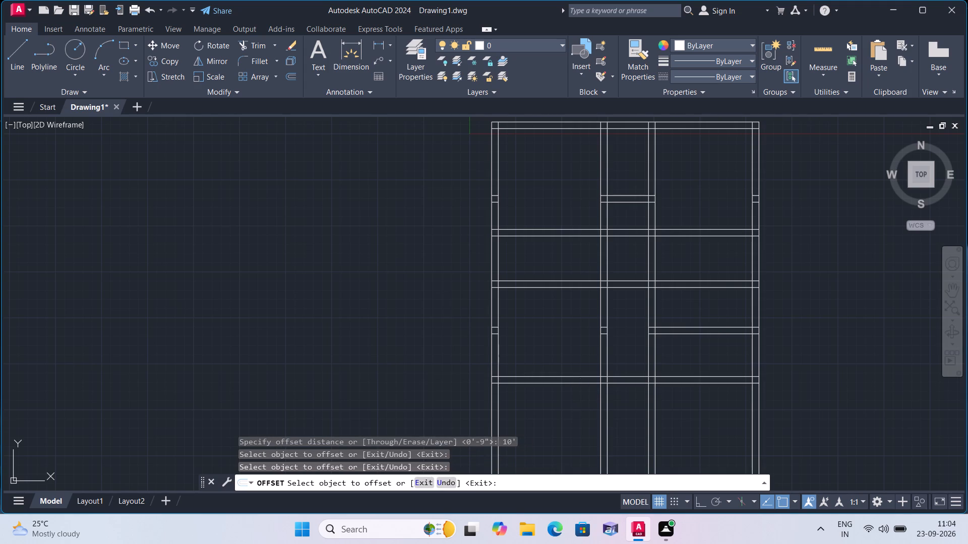
middle_drag(576, 415, 570, 325)
scroll(570, 325, down, 1)
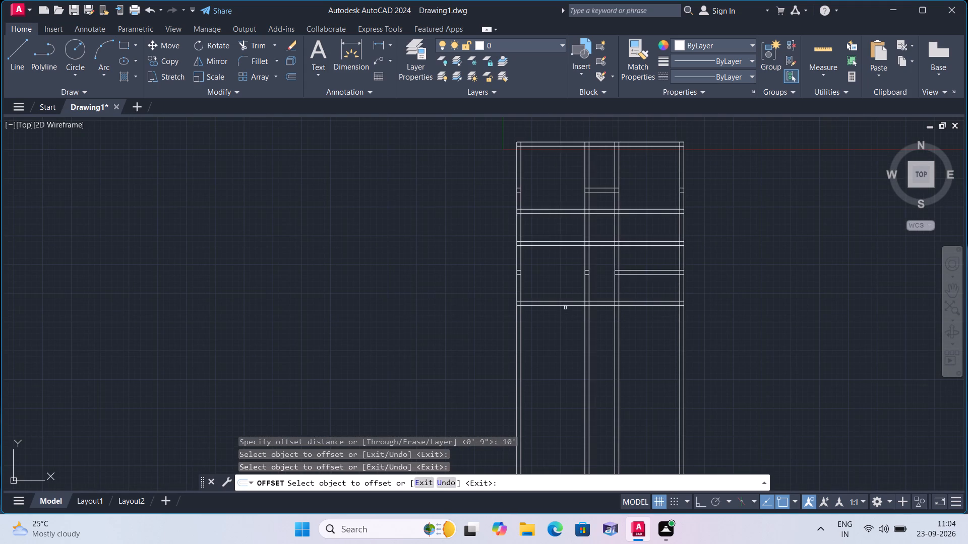
click(565, 305)
click(558, 354)
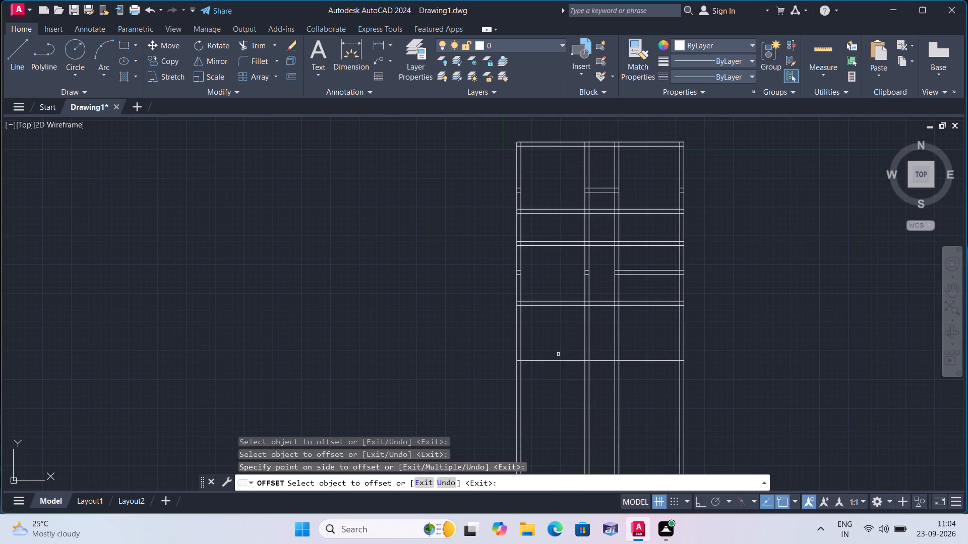
key(space)
Offset the new lowest horizontal line 9" downward to form the plan's bottom outer wall.
key(space)
text(9")
key(space)
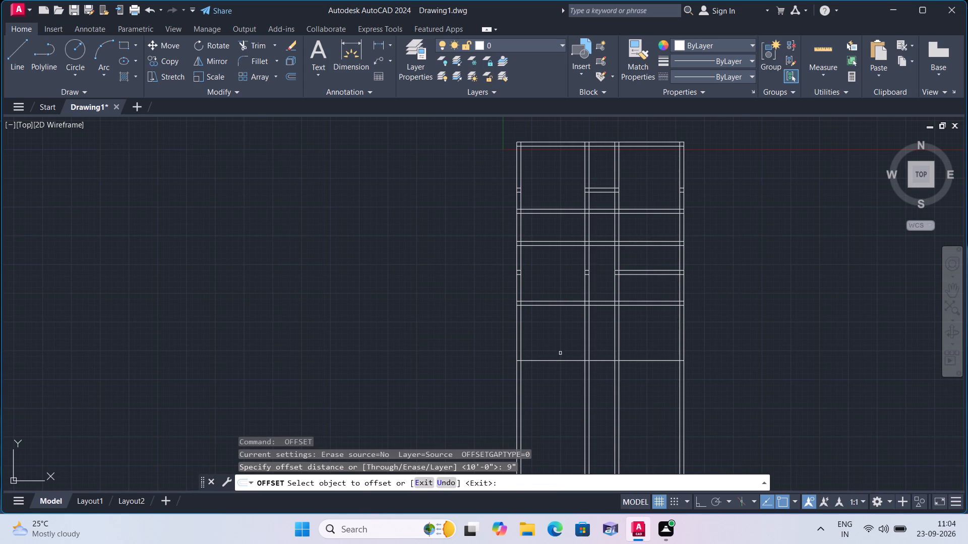
click(565, 361)
click(569, 386)
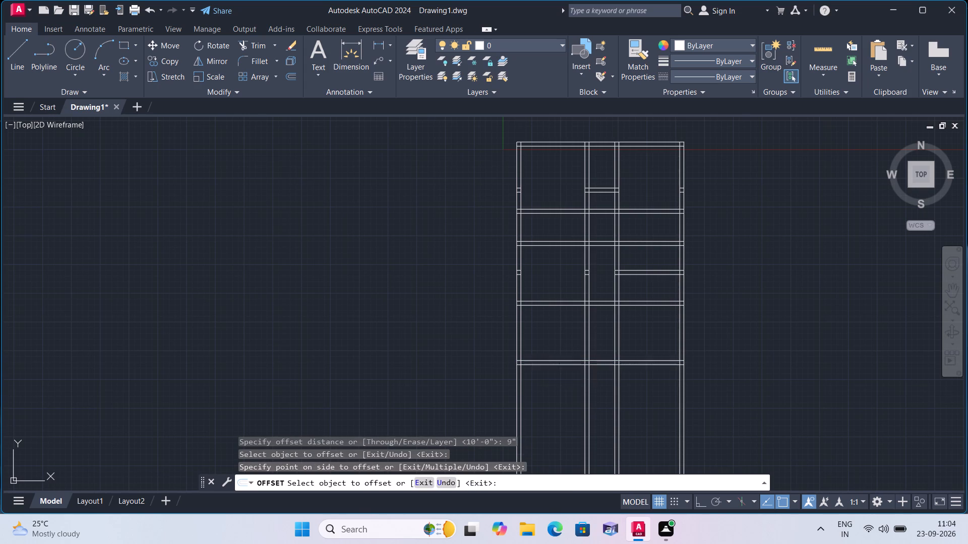
key(space)
Trim off all the vertical wall lines extending below the bottom outer wall.
text(trim)
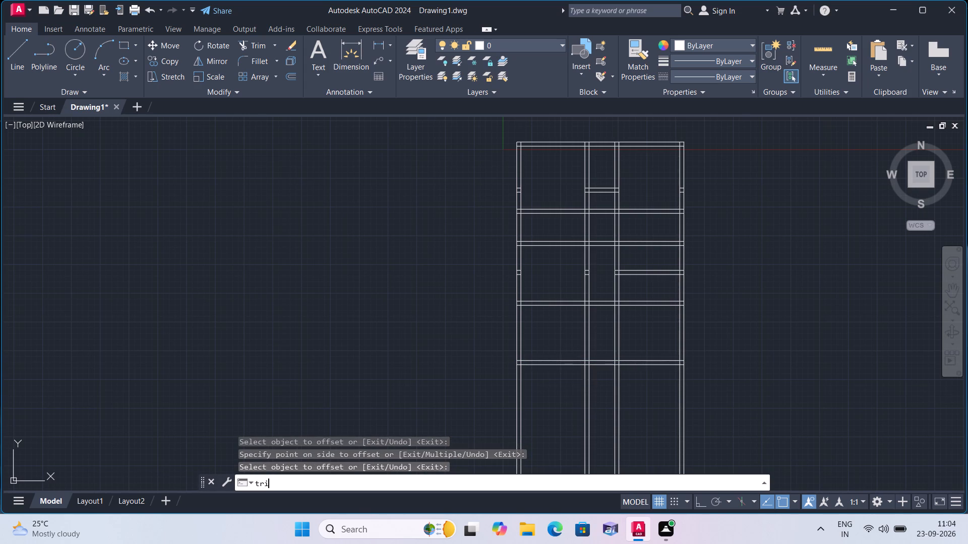
key(space)
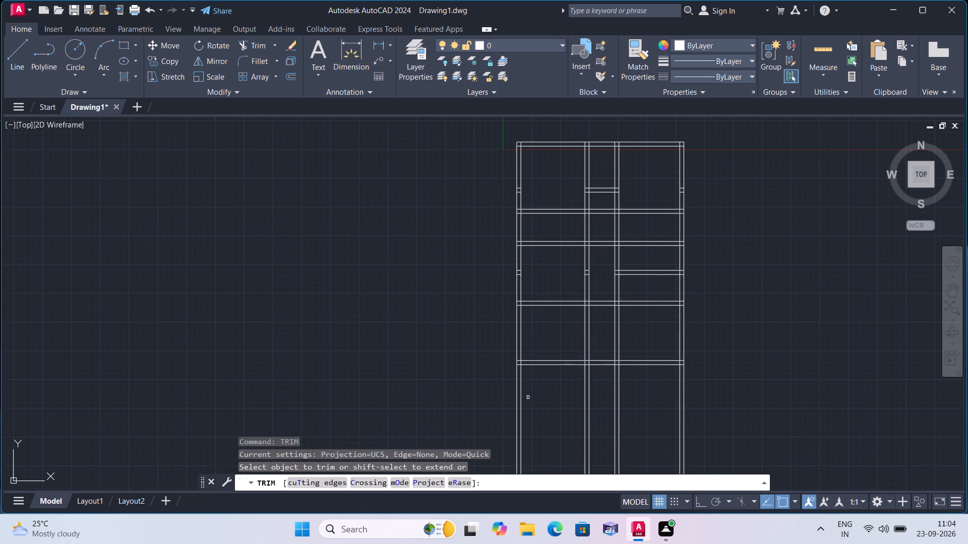
click(464, 391)
click(748, 394)
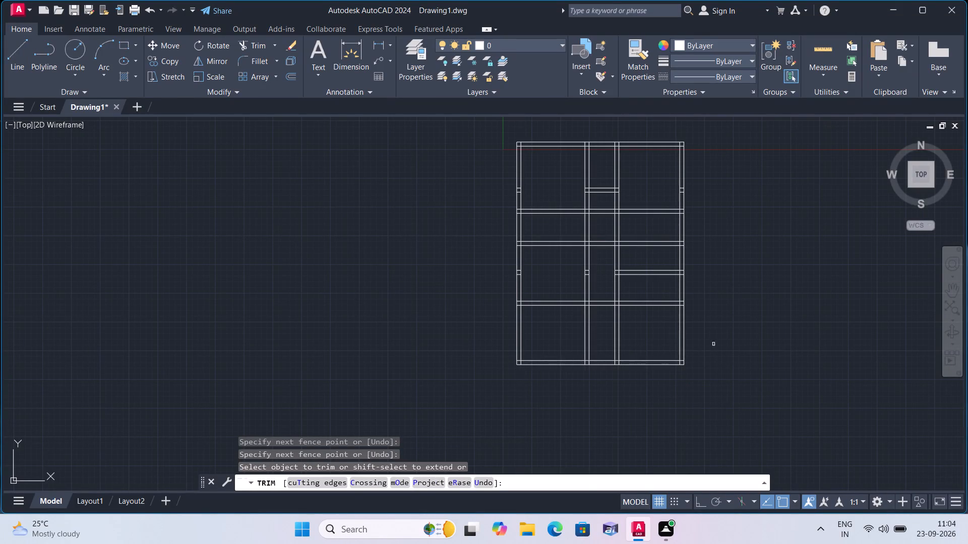
Trim both lines of the lowest full-width interior wall out of the middle bay.
scroll(604, 305, up, 2)
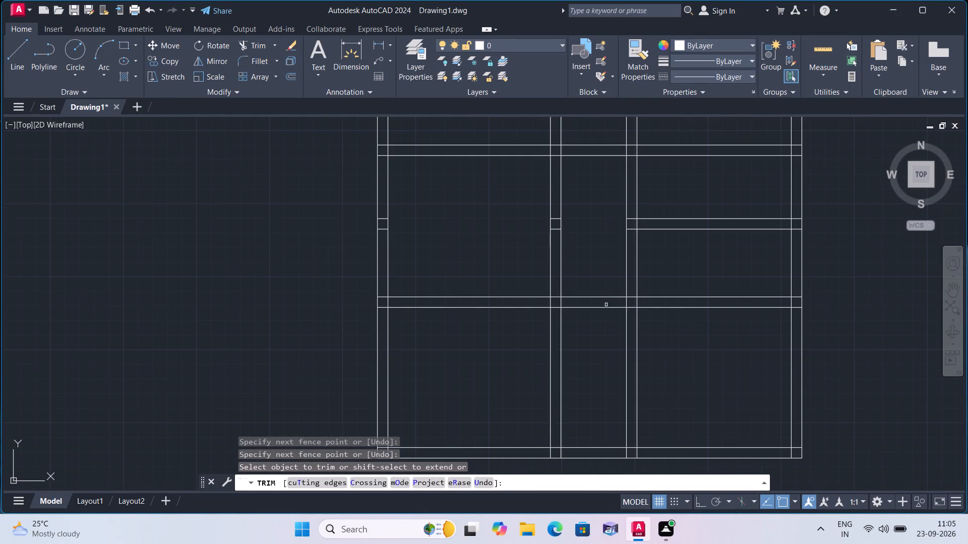
click(595, 268)
click(598, 333)
Trim the right vertical interior wall below the right bay's short wall, along with the lowest interior wall's right-bay segment.
scroll(598, 333, down, 1)
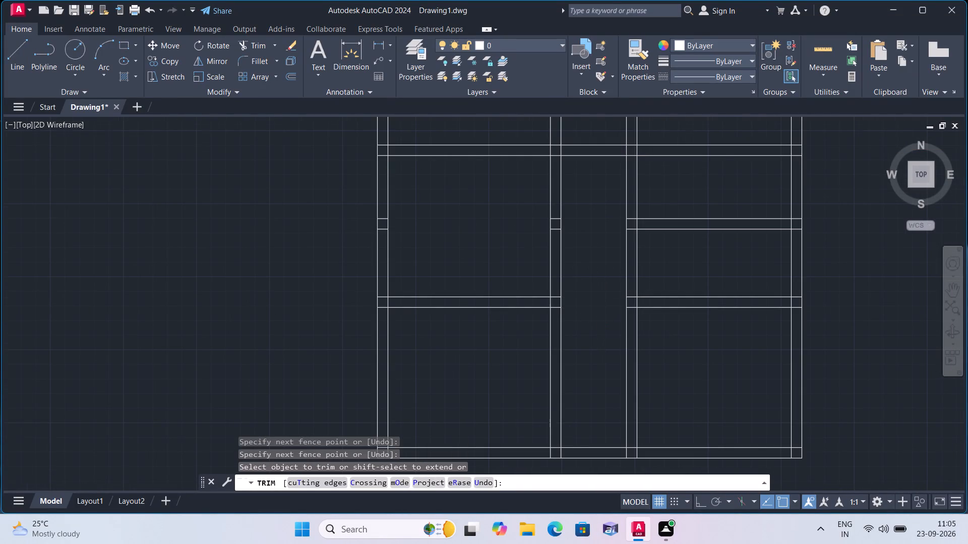
click(598, 339)
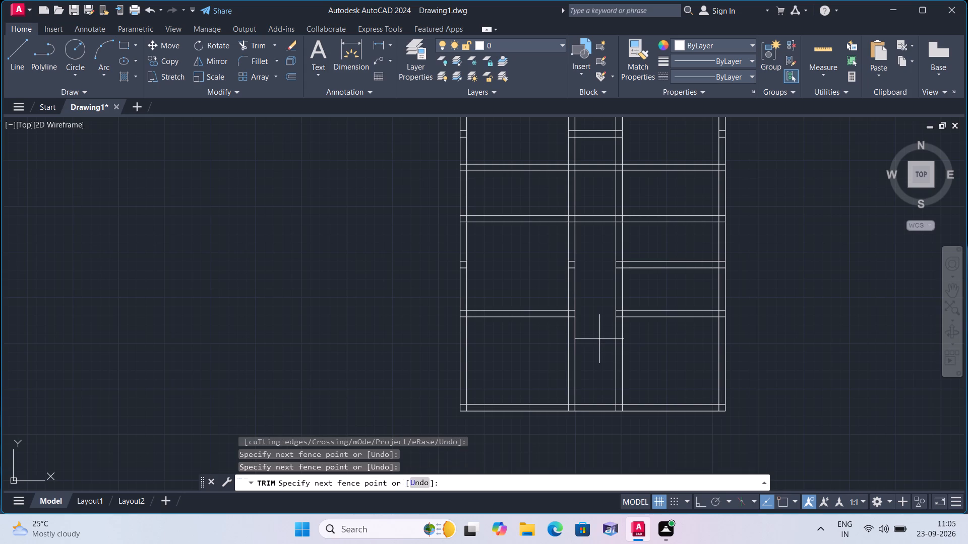
click(649, 341)
click(651, 331)
click(635, 289)
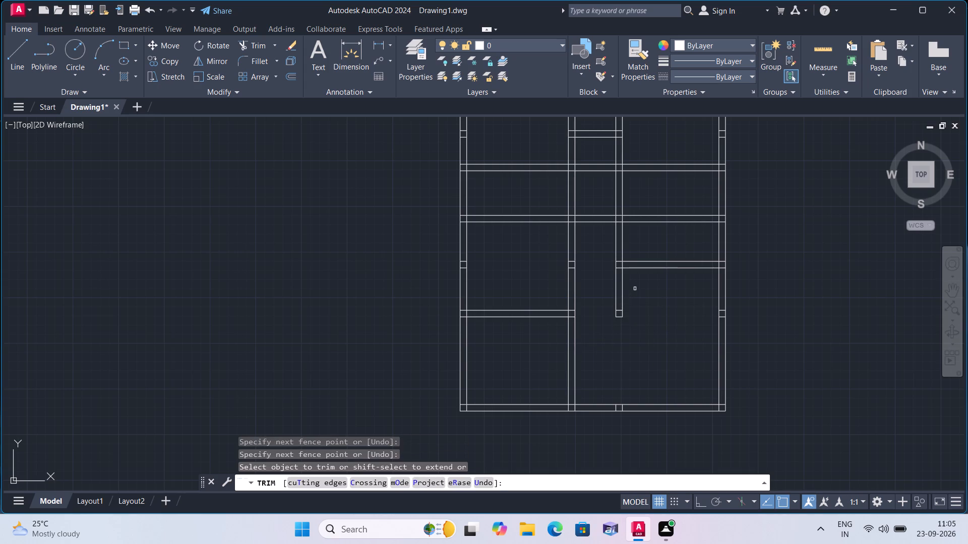
click(631, 286)
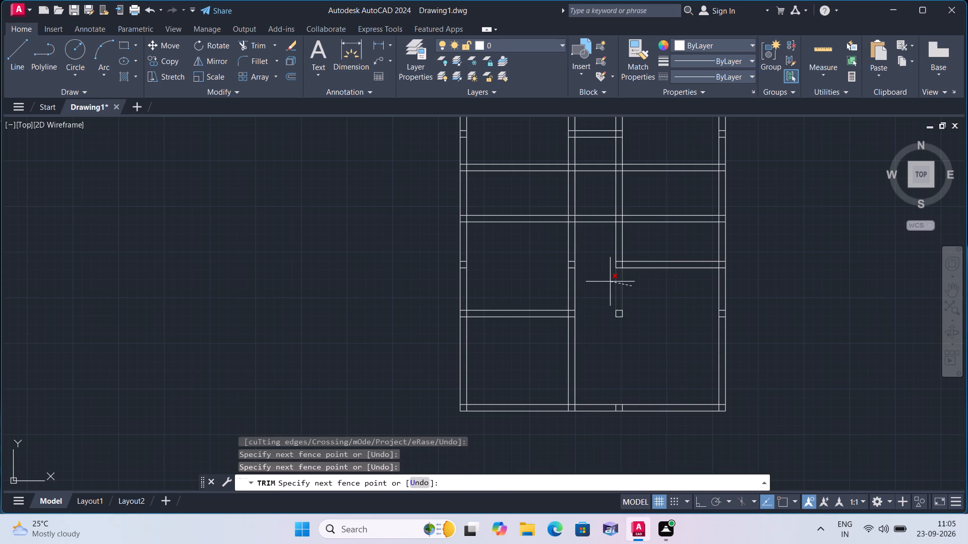
click(610, 282)
Trim away the leftover square of lines where the removed vertical and horizontal interior walls crossed.
click(624, 314)
click(629, 324)
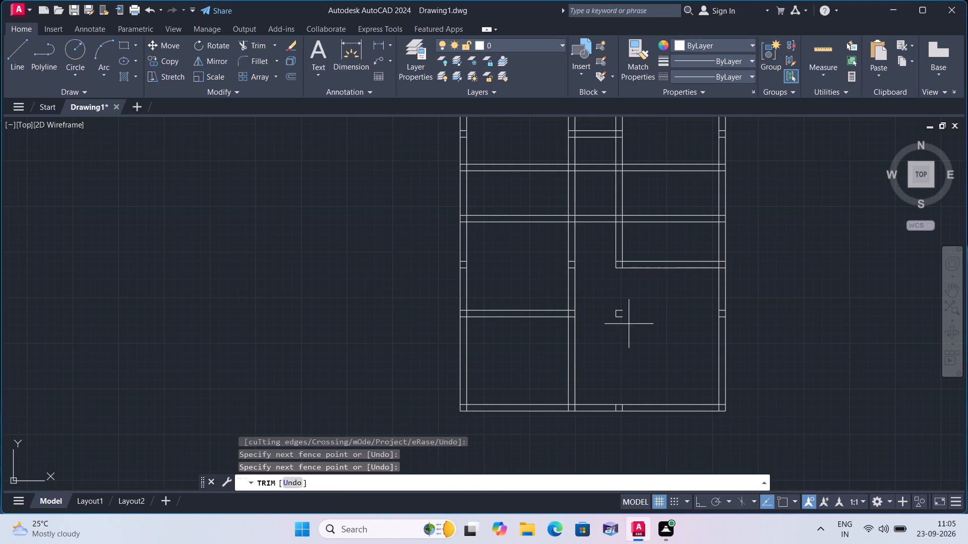
click(622, 315)
click(617, 309)
click(615, 306)
triple_click(615, 312)
drag(615, 314, 621, 319)
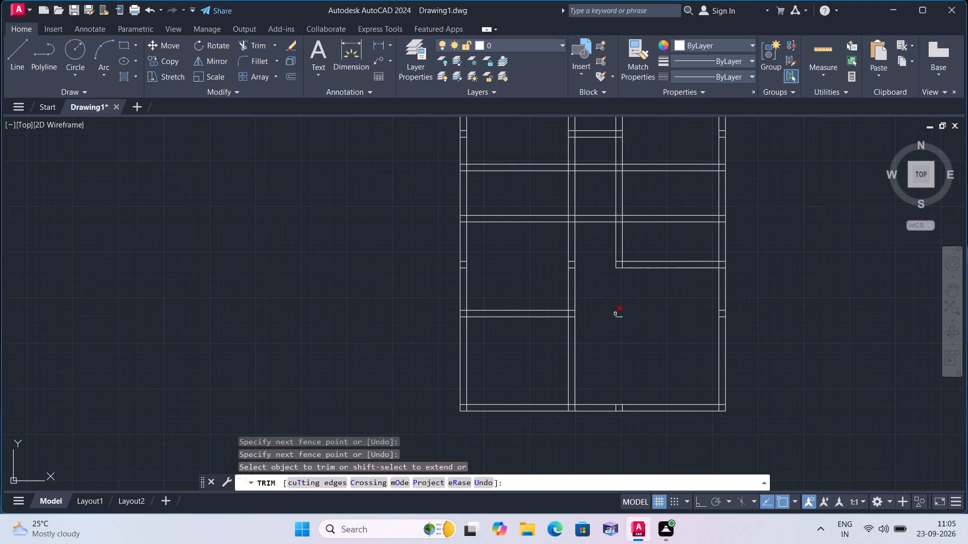
drag(621, 319, 621, 319)
click(623, 322)
click(620, 316)
Trim the two inner lines crossing the outer walls' top-left corner to make a clean corner.
scroll(618, 309, down, 1)
middle_drag(618, 312, 631, 352)
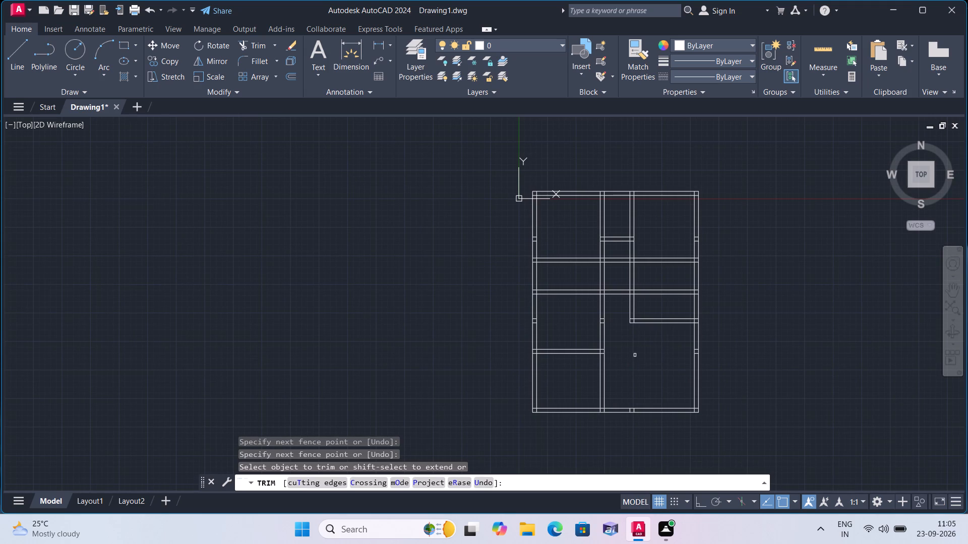
scroll(536, 177, up, 3)
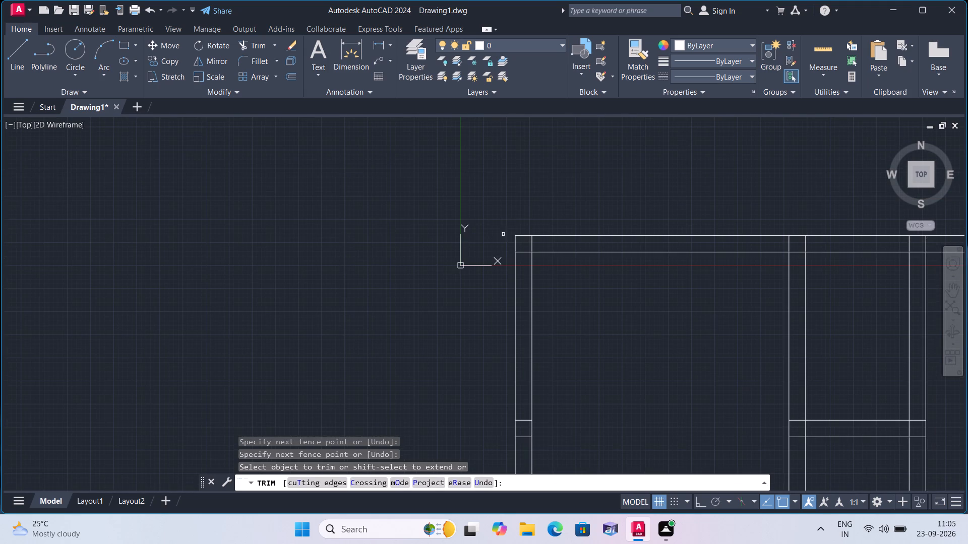
click(523, 252)
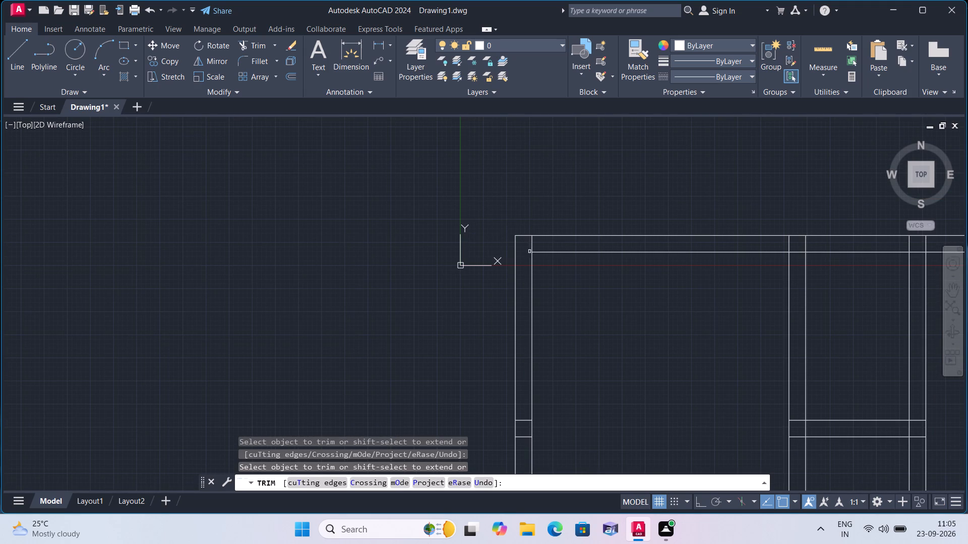
click(532, 242)
Trim both vertical interior walls' lines out of the top outer wall's thickness.
scroll(532, 243, down, 1)
scroll(652, 240, up, 3)
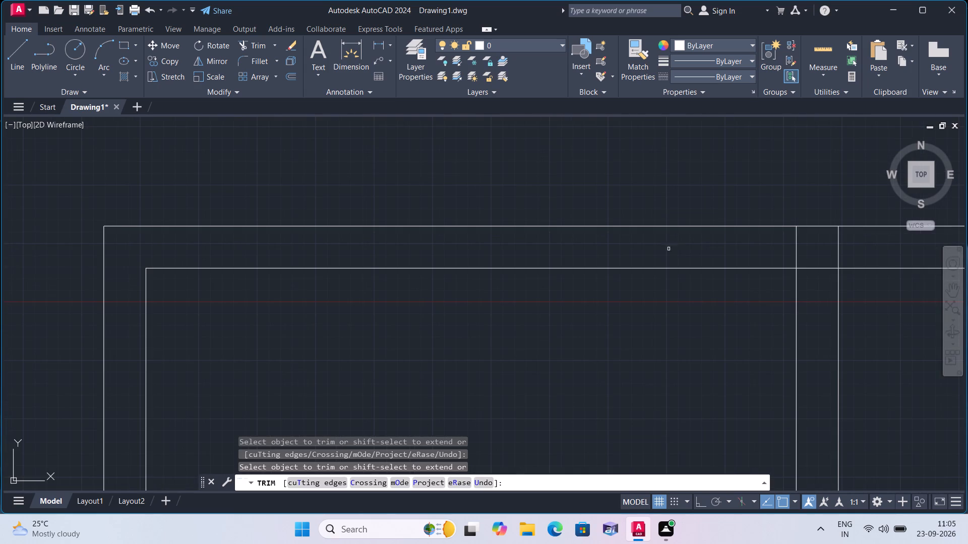
click(710, 251)
middle_drag(710, 251, 437, 242)
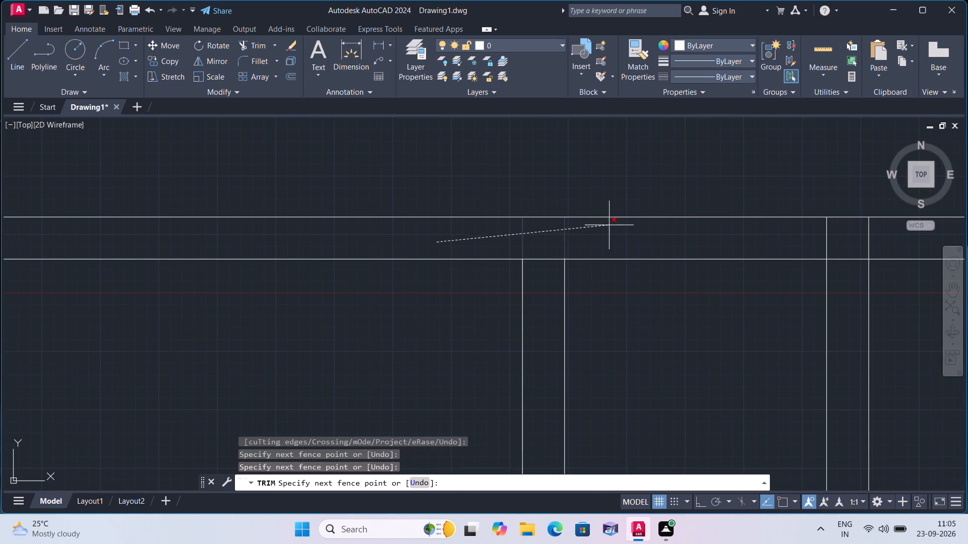
click(907, 249)
Trim the top outer wall's inner line out of its junction with the left vertical interior wall.
scroll(833, 254, down, 2)
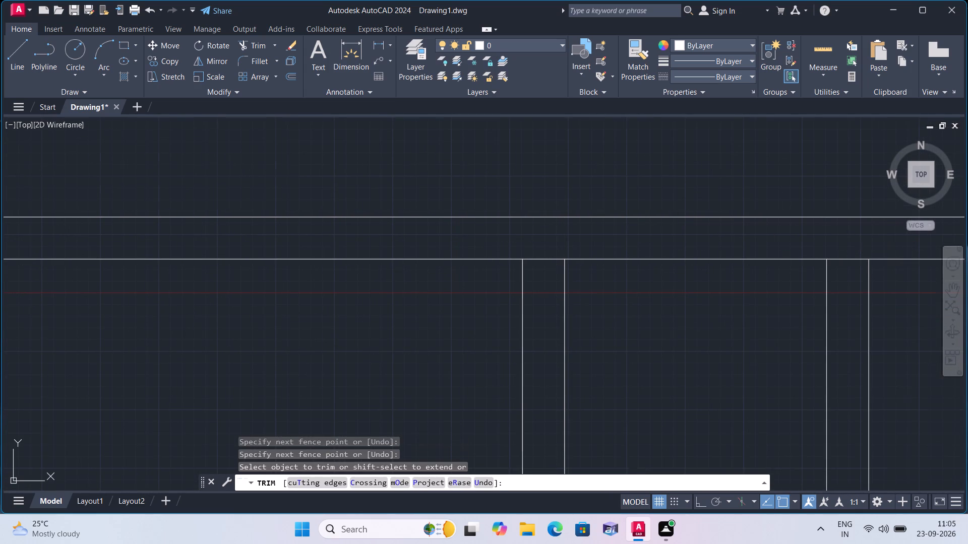
scroll(774, 257, down, 1)
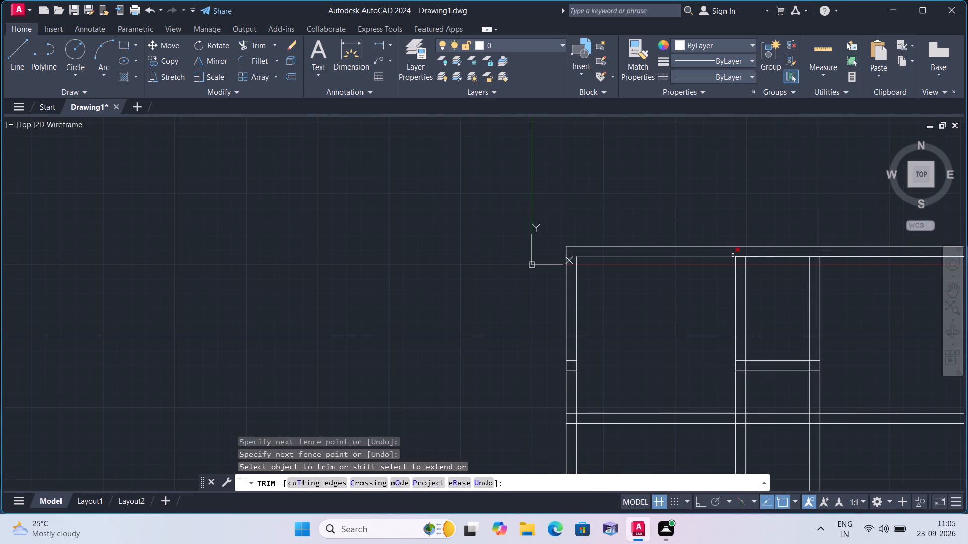
click(740, 256)
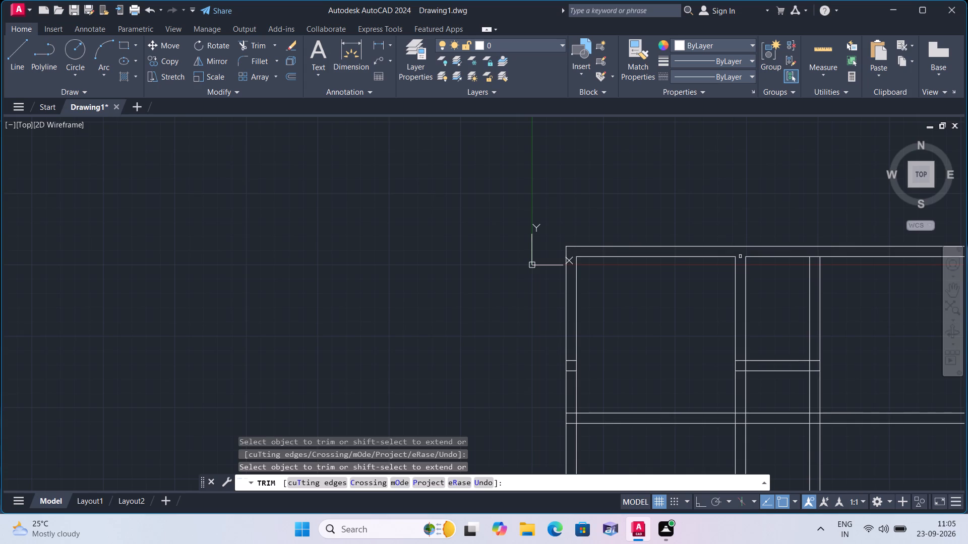
scroll(701, 274, down, 2)
middle_drag(656, 304, 611, 288)
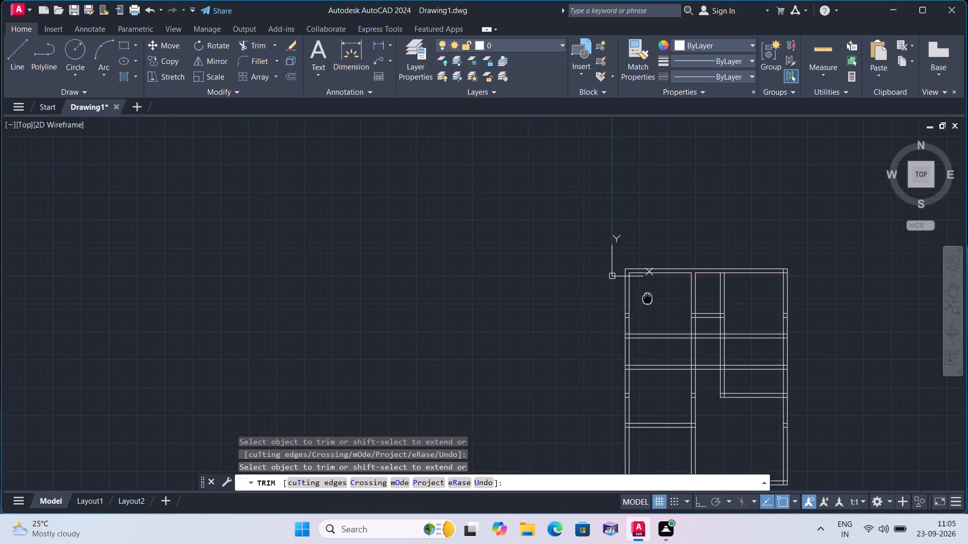
middle_drag(611, 288, 501, 269)
scroll(608, 242, up, 1)
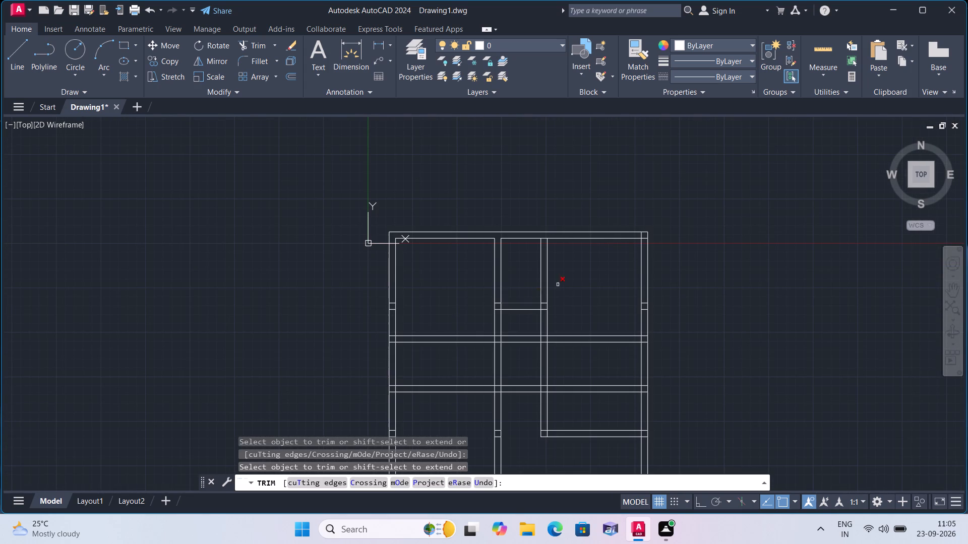
Trim the two inner lines crossing the outer walls' top-right corner to make a clean corner.
scroll(639, 233, up, 3)
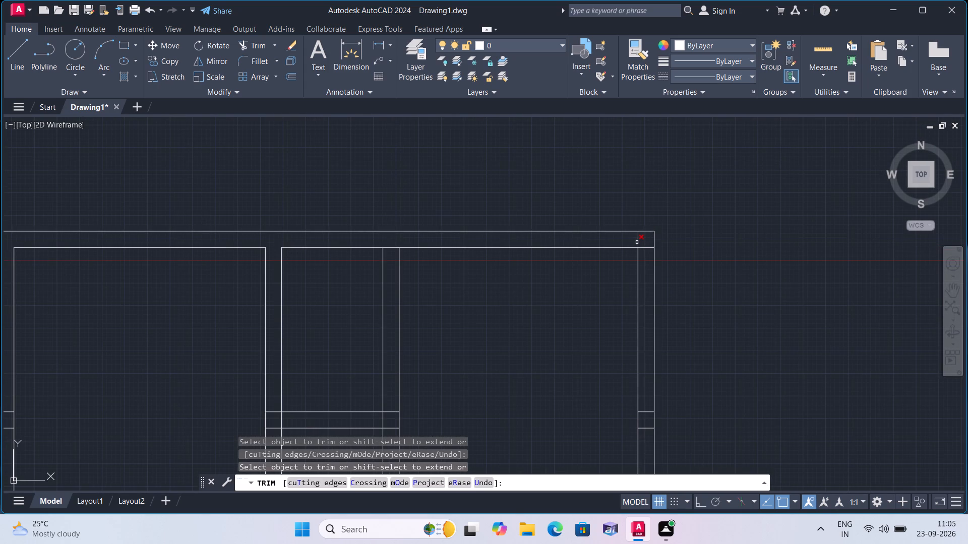
click(638, 238)
click(643, 246)
Trim away the two short leftover lines across the right outer wall above the upper full-width horizontal interior wall.
middle_drag(715, 333, 665, 167)
scroll(704, 300, down, 1)
scroll(613, 227, up, 2)
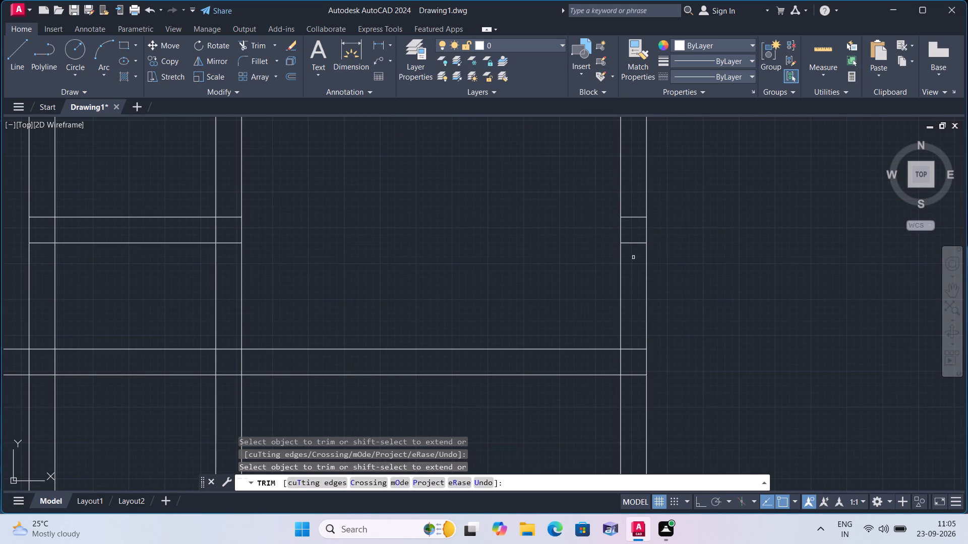
click(634, 255)
click(634, 192)
Trim the crossing lines where the upper full-width horizontal interior wall meets the right outer wall, leaving an open junction.
scroll(631, 201, down, 2)
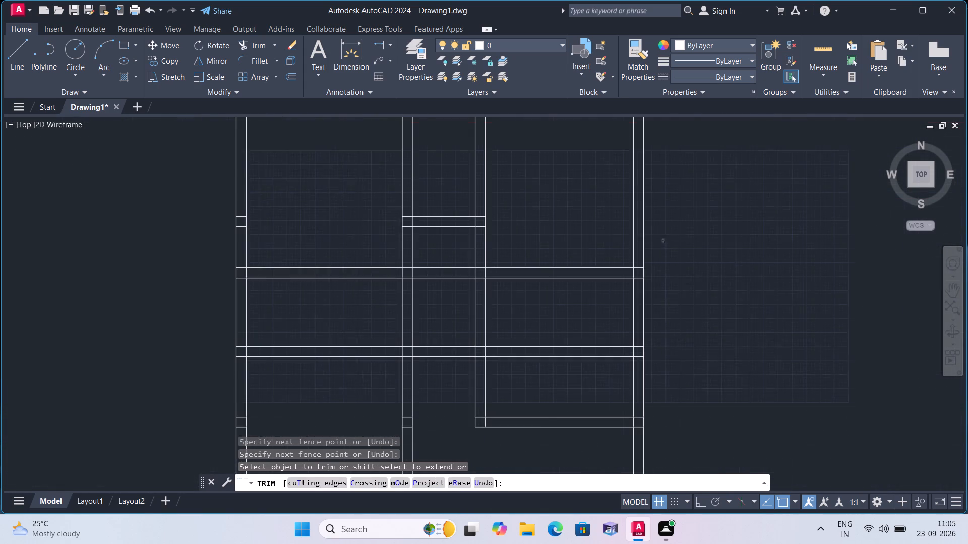
scroll(630, 275, up, 3)
click(632, 273)
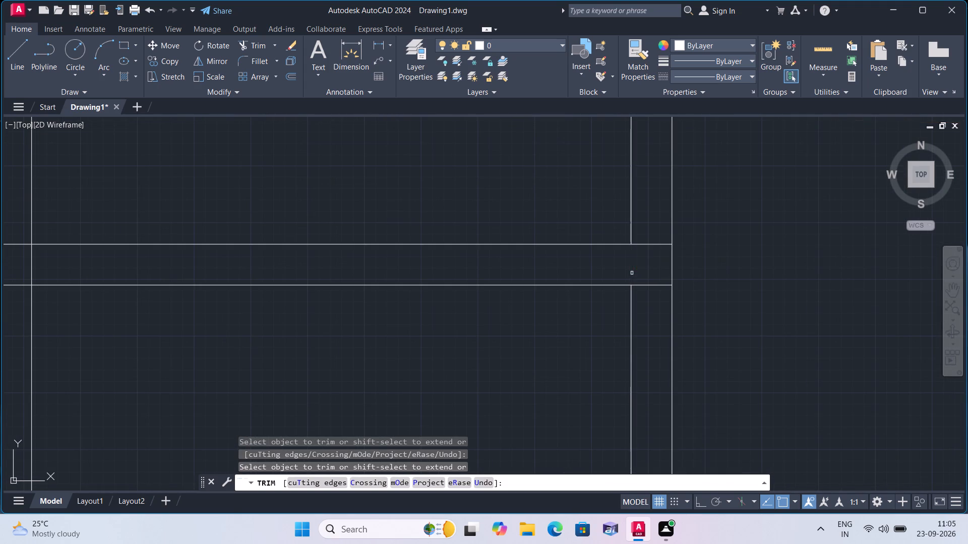
click(655, 238)
drag(658, 249, 658, 257)
click(652, 304)
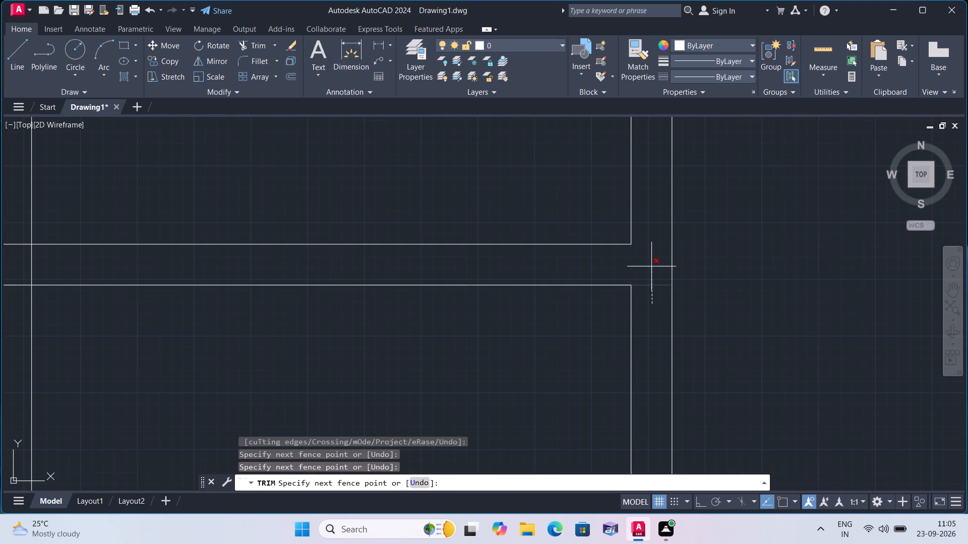
click(651, 265)
Trim the crossing lines where the lower full-width horizontal interior wall meets the right outer wall, leaving an open junction.
scroll(648, 265, down, 4)
middle_drag(697, 286, 680, 210)
scroll(681, 237, down, 1)
scroll(642, 228, up, 5)
click(668, 236)
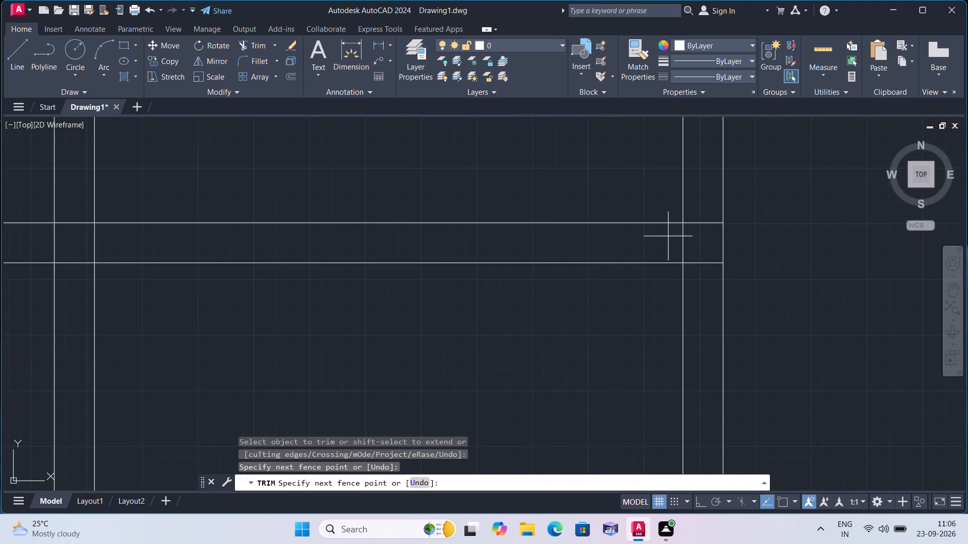
click(706, 213)
click(697, 274)
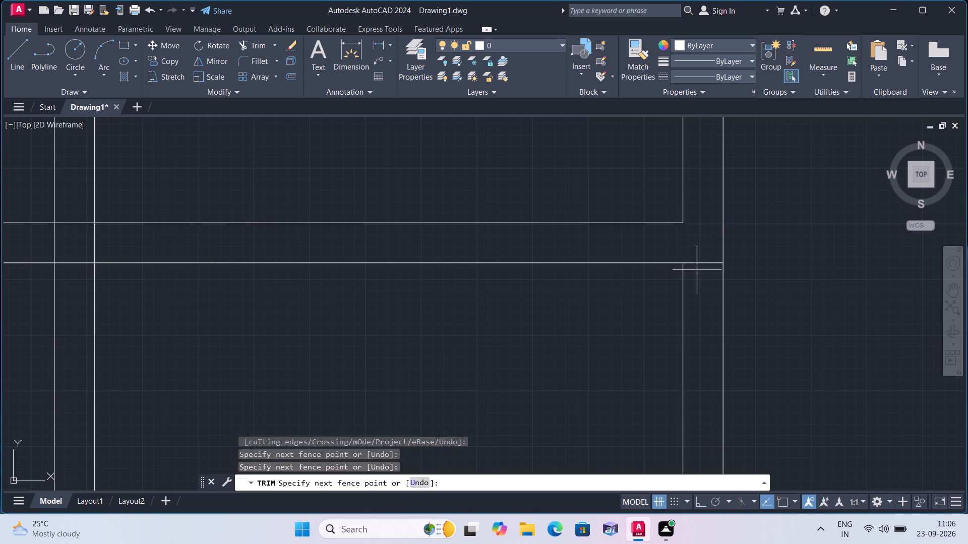
click(696, 237)
Trim away the two short leftover lines across the right outer wall beside the large lower-right room.
scroll(696, 237, down, 3)
scroll(747, 282, down, 1)
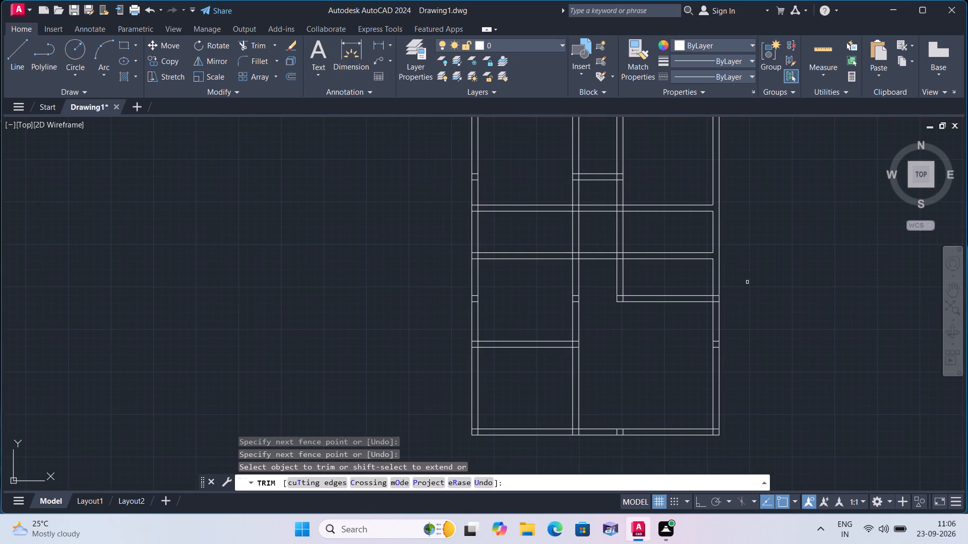
middle_drag(746, 281, 733, 235)
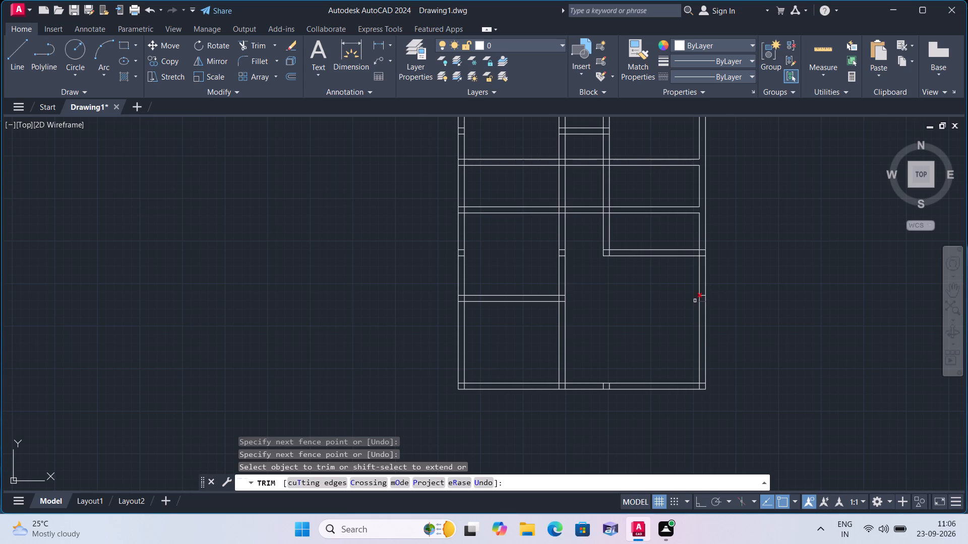
scroll(695, 300, up, 3)
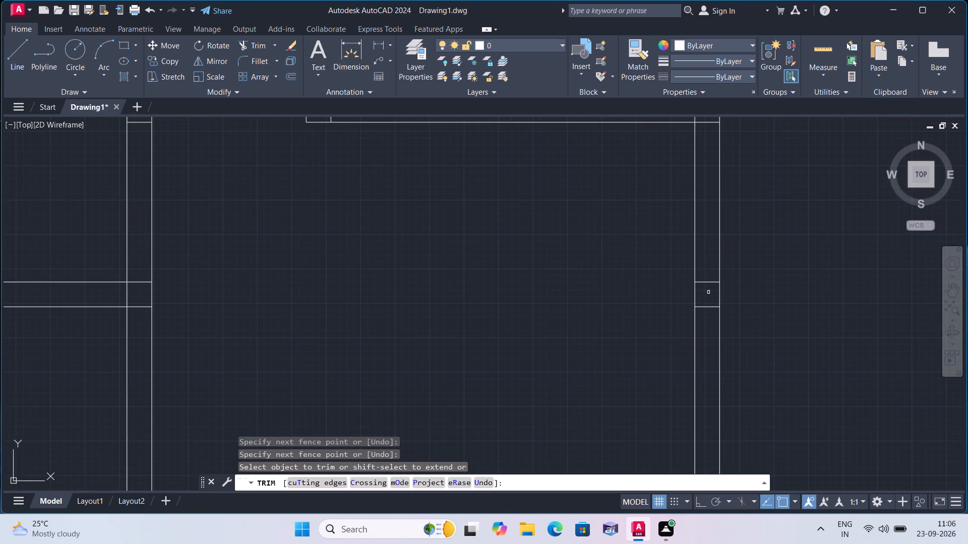
click(708, 309)
click(704, 260)
Trim the two inner lines crossing the outer walls' bottom-right corner to make a clean corner.
scroll(703, 258, down, 5)
scroll(702, 297, up, 4)
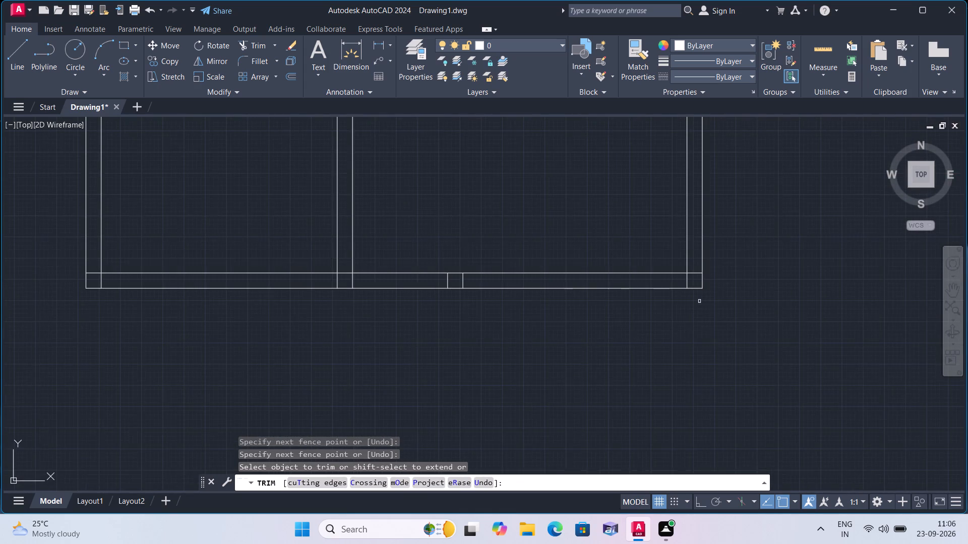
scroll(701, 309, up, 2)
click(651, 239)
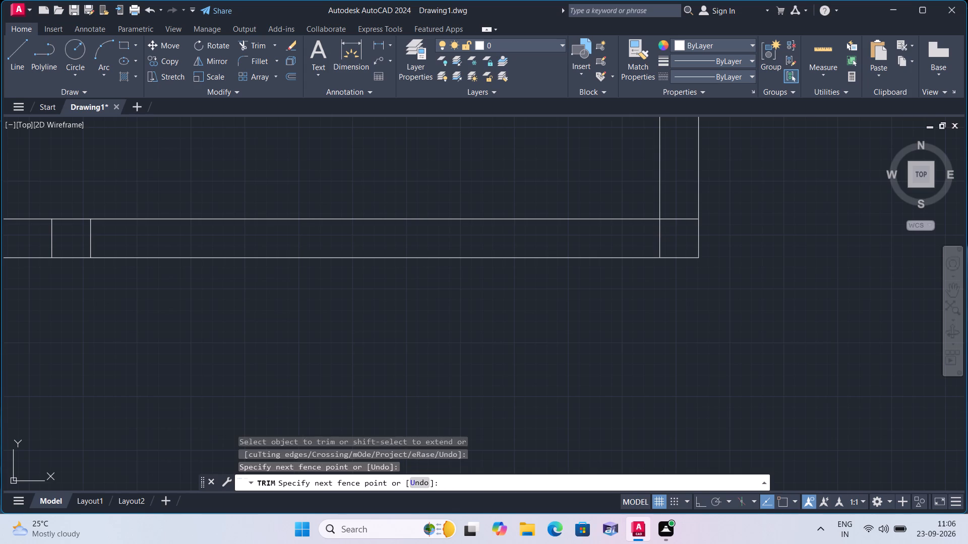
click(690, 198)
Trim away the two short leftover vertical lines across the bottom outer wall below the large lower-right room.
scroll(686, 223, down, 4)
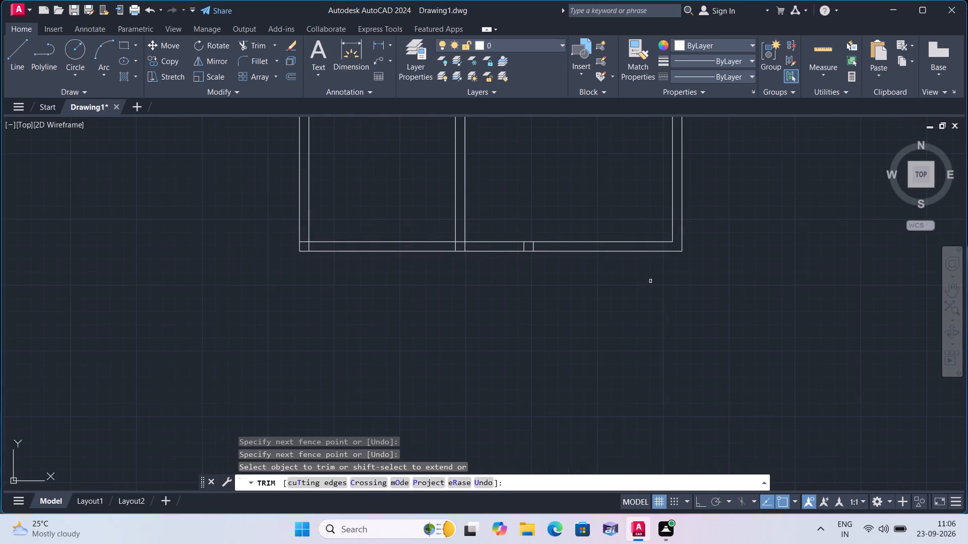
scroll(622, 296, down, 2)
scroll(560, 277, up, 4)
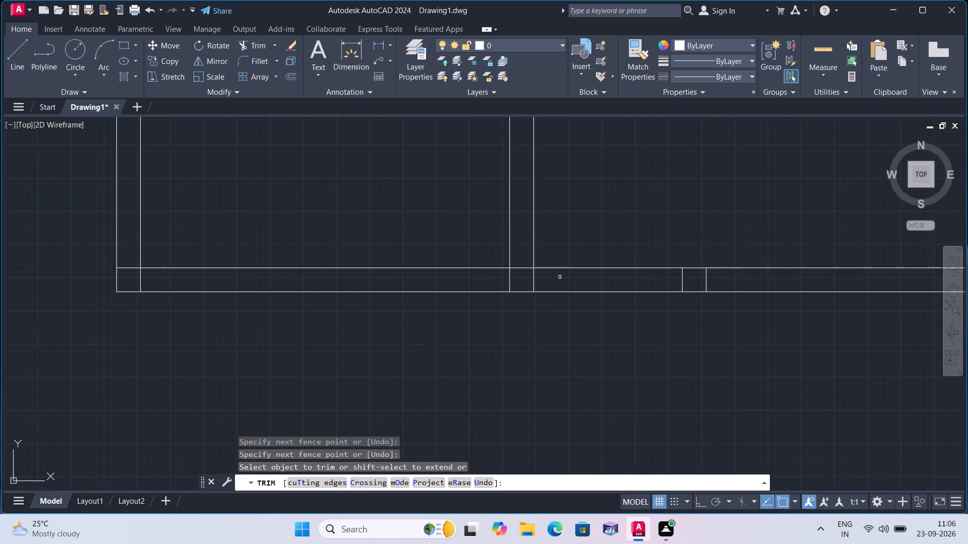
scroll(549, 280, up, 4)
scroll(562, 277, down, 4)
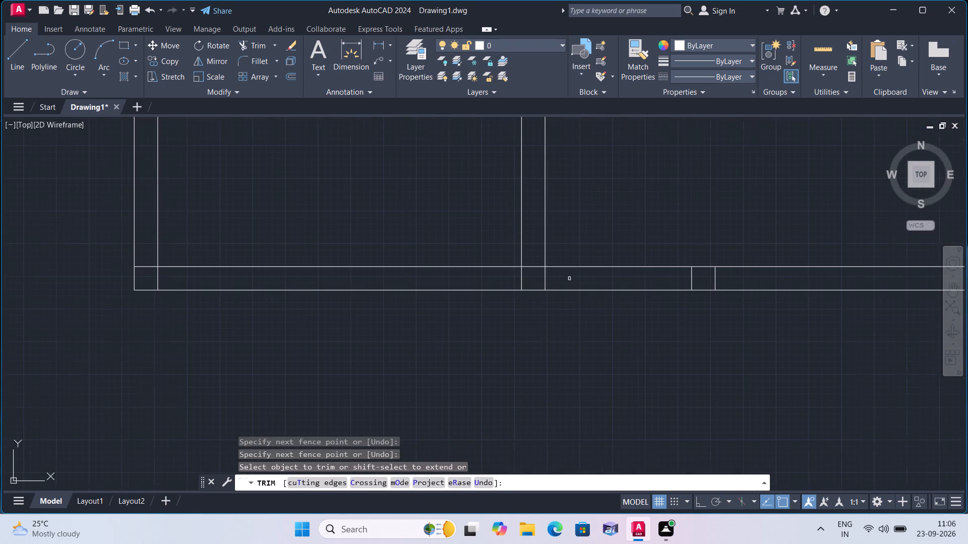
click(627, 281)
click(753, 281)
At the bottom outer wall's junction with the vertical interior wall, trim the interior wall's left line and the outer wall's inner line.
click(521, 278)
click(525, 266)
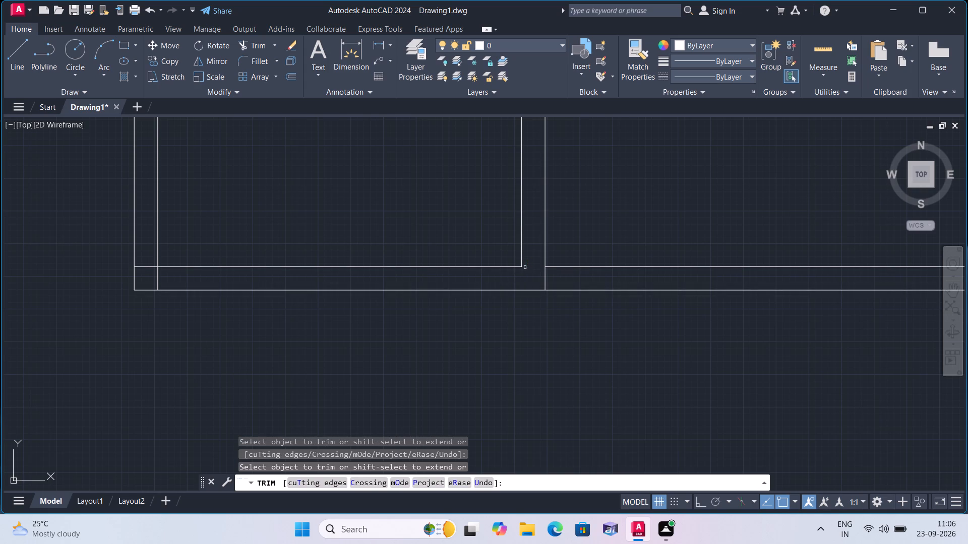
Trim the two inner lines crossing the outer walls' bottom-left corner to make a clean corner.
middle_drag(336, 354, 546, 312)
scroll(348, 354, down, 1)
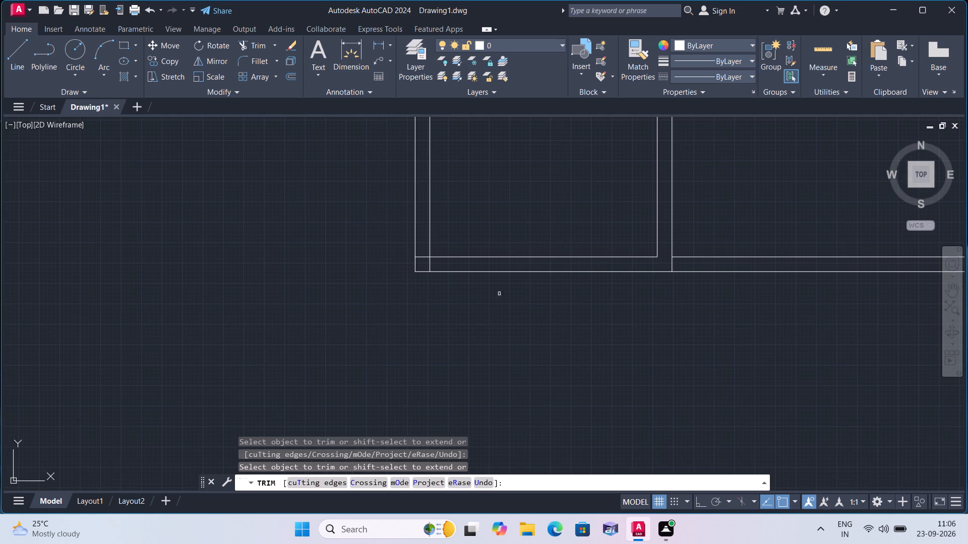
scroll(438, 253, up, 3)
click(365, 234)
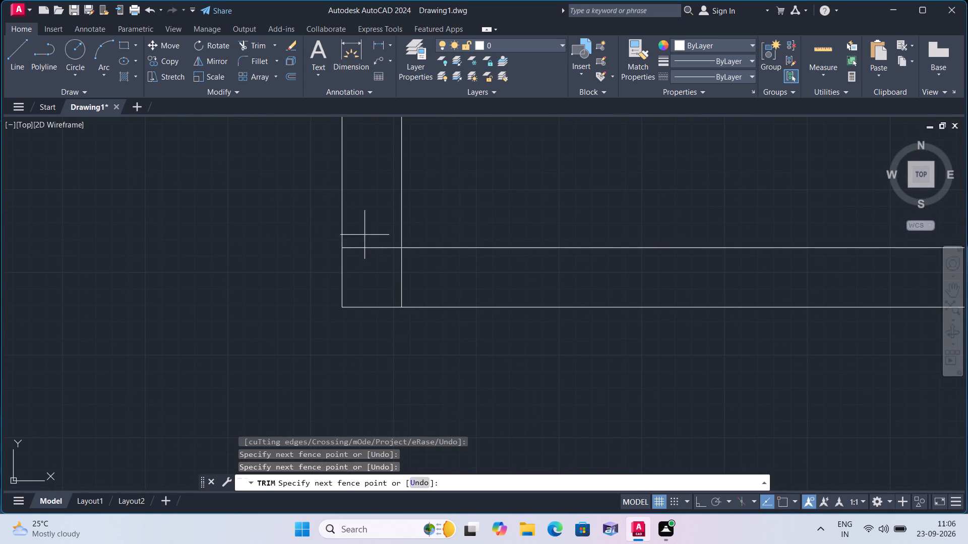
click(436, 269)
Trim the lower-left room's horizontal wall lines out of the vertical interior wall's thickness.
scroll(436, 269, down, 4)
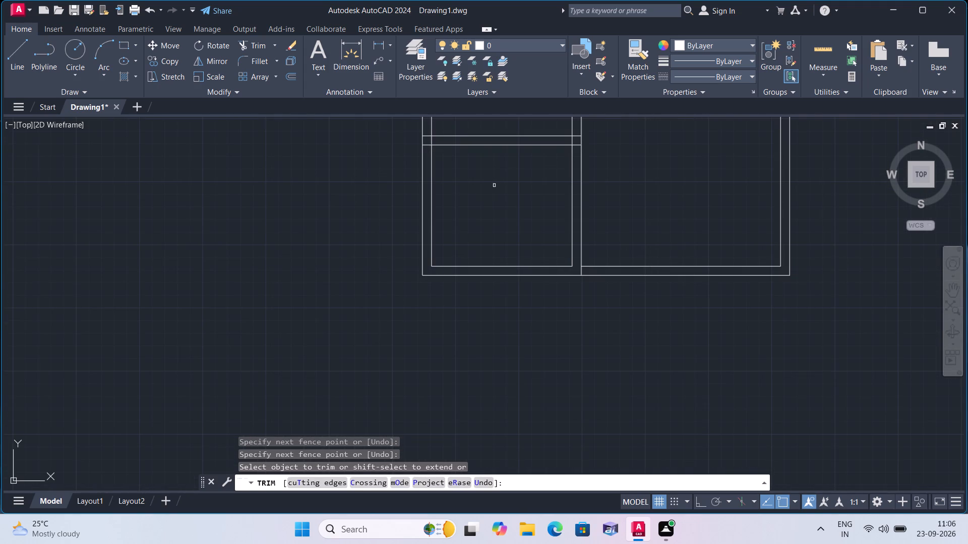
middle_drag(498, 180, 525, 294)
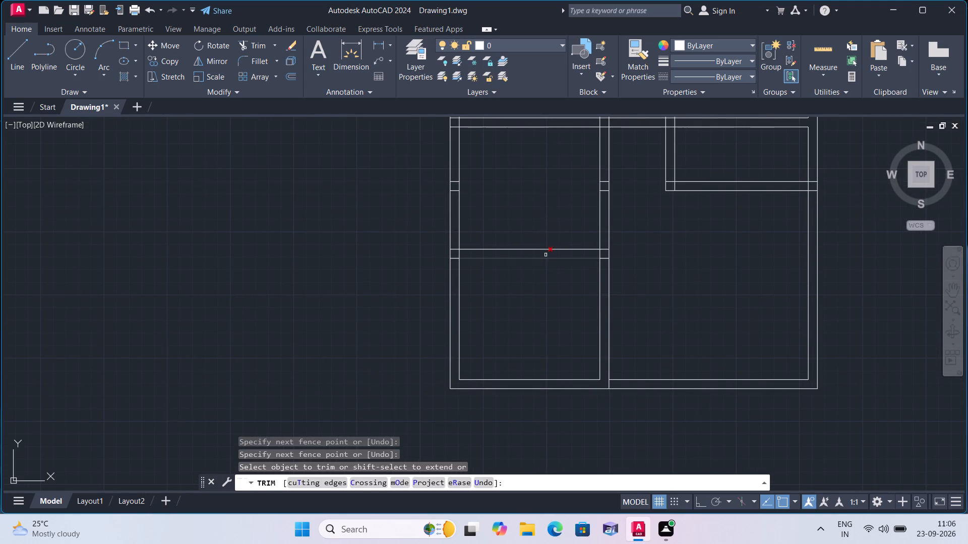
scroll(563, 246, up, 4)
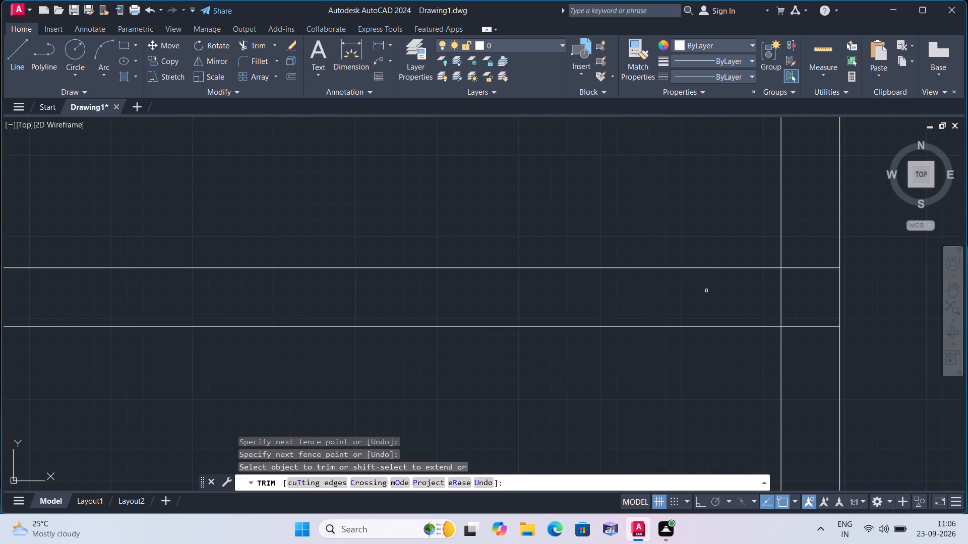
click(811, 336)
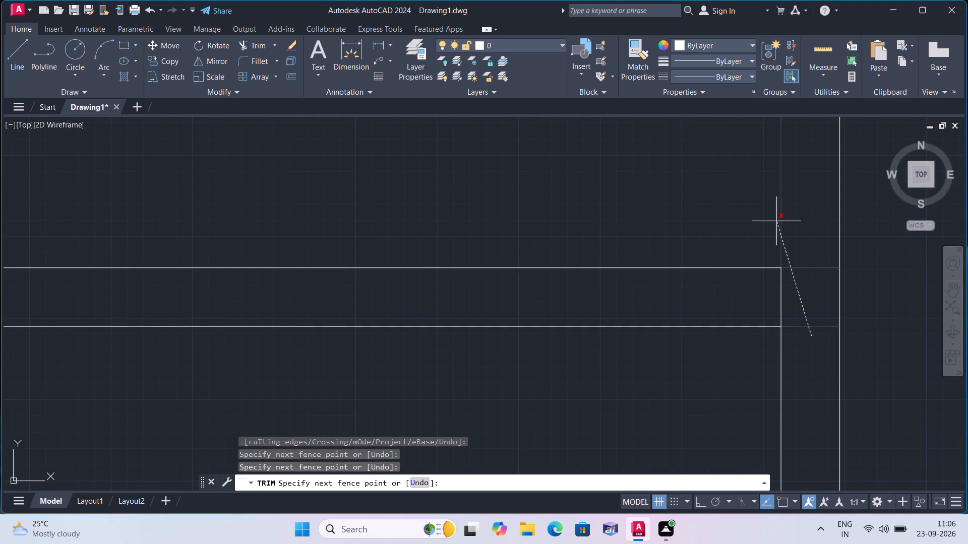
click(806, 219)
Trim away the two short leftover lines across the left outer wall beside the top-left room.
scroll(791, 227, down, 5)
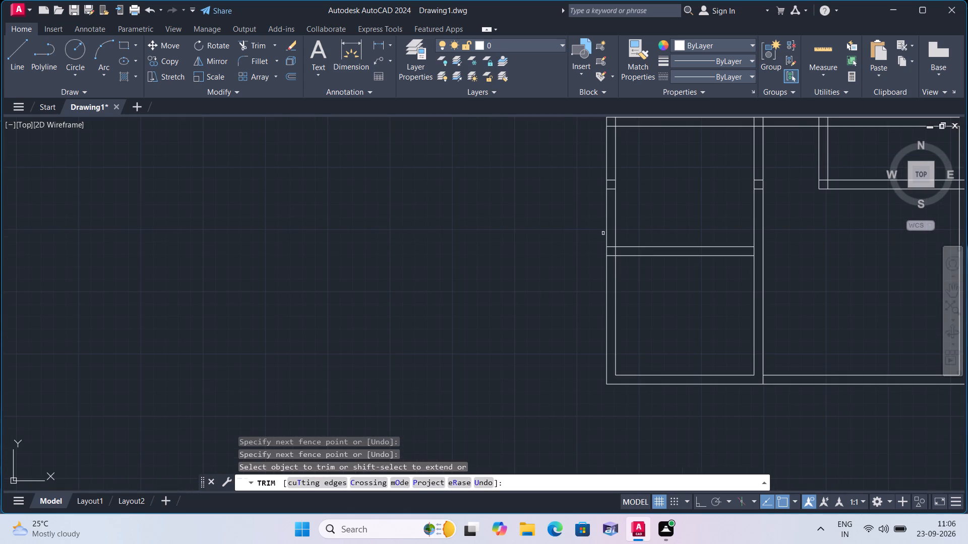
middle_drag(668, 199, 632, 366)
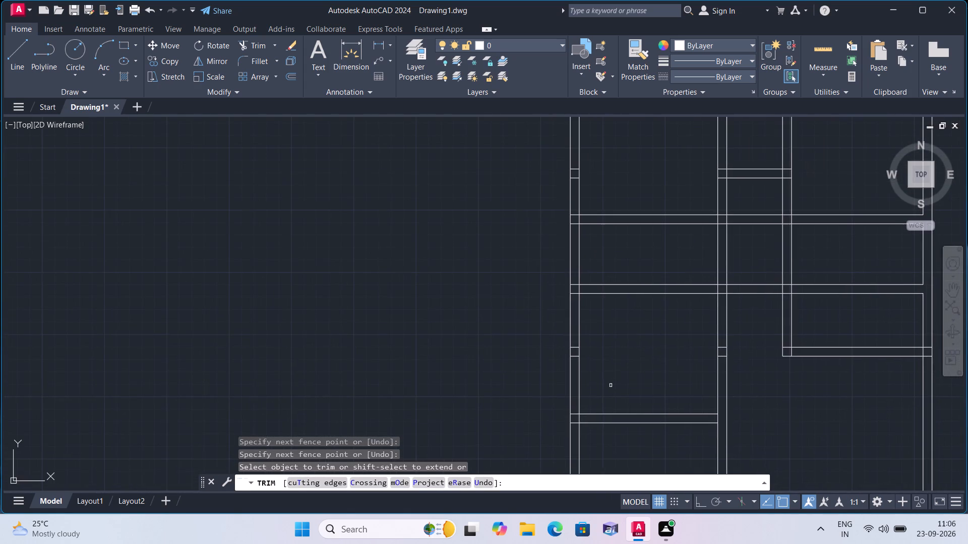
scroll(556, 334, down, 1)
scroll(551, 228, up, 3)
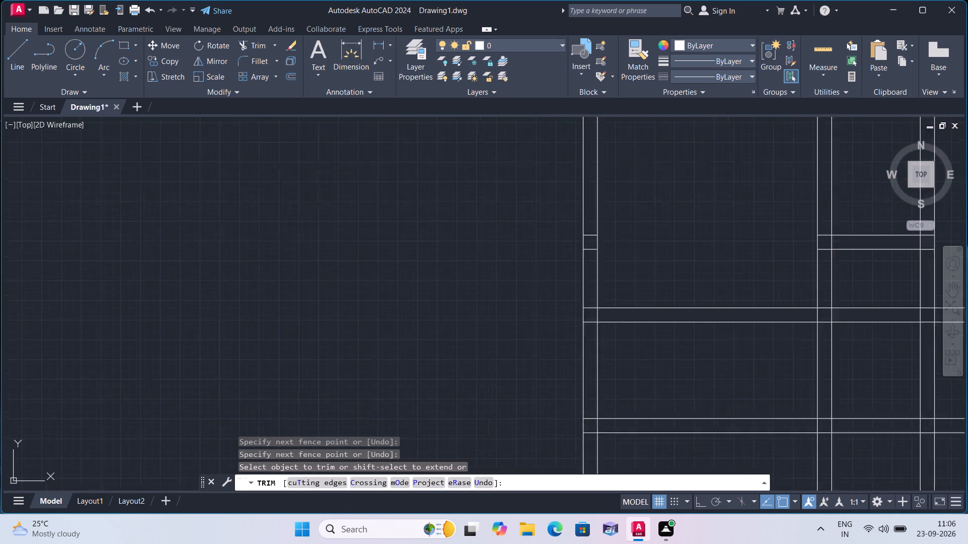
scroll(552, 228, up, 1)
scroll(552, 228, down, 1)
click(610, 230)
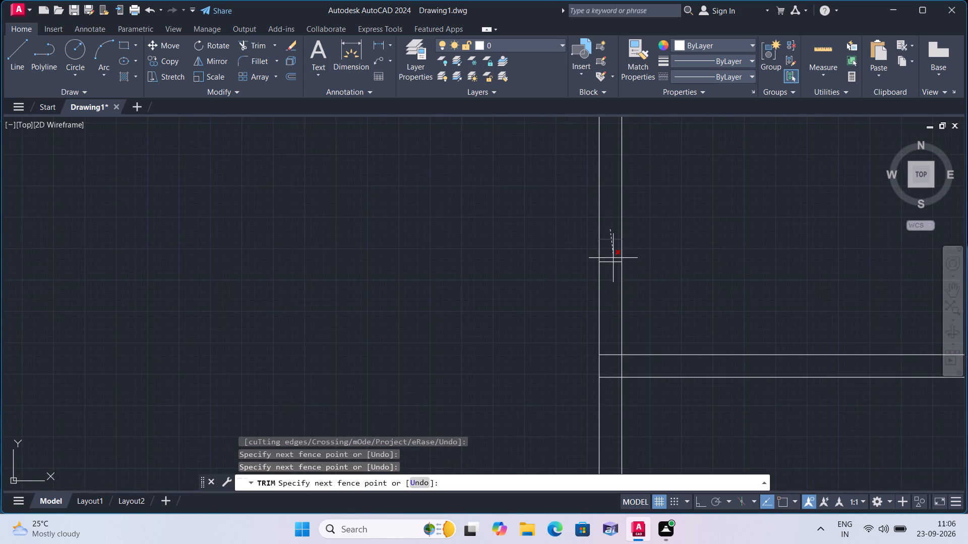
click(610, 291)
Trim the crossing lines where the upper full-width horizontal interior wall meets the left outer wall, leaving an open junction.
scroll(610, 292, down, 1)
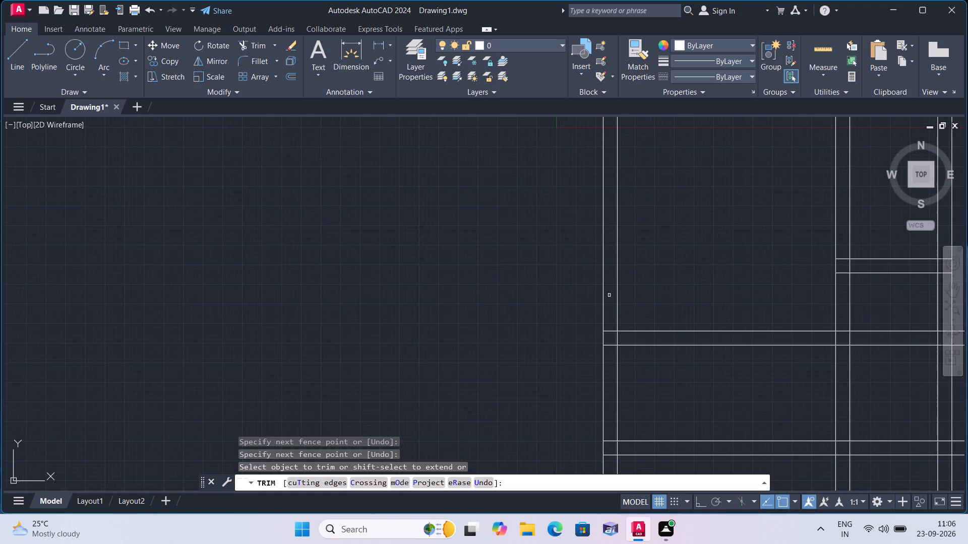
click(608, 316)
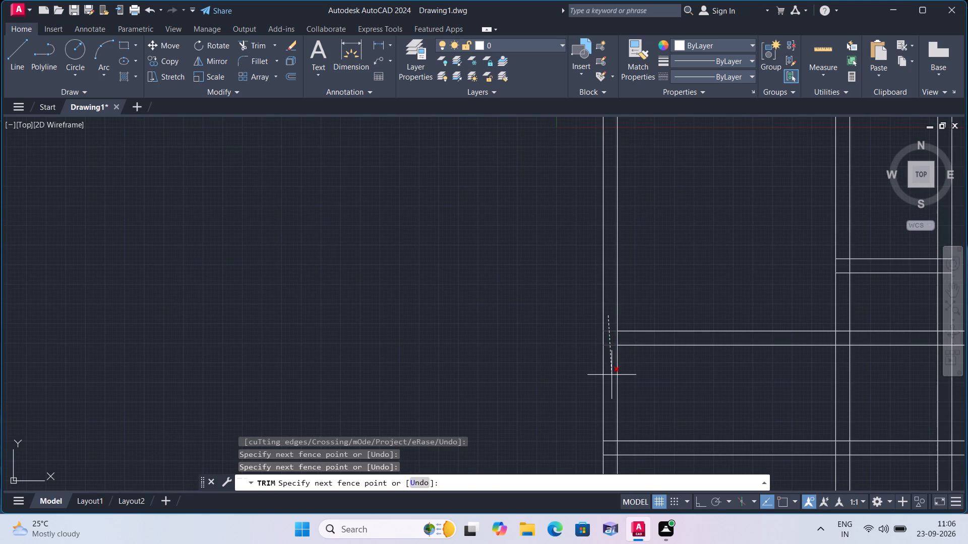
click(612, 375)
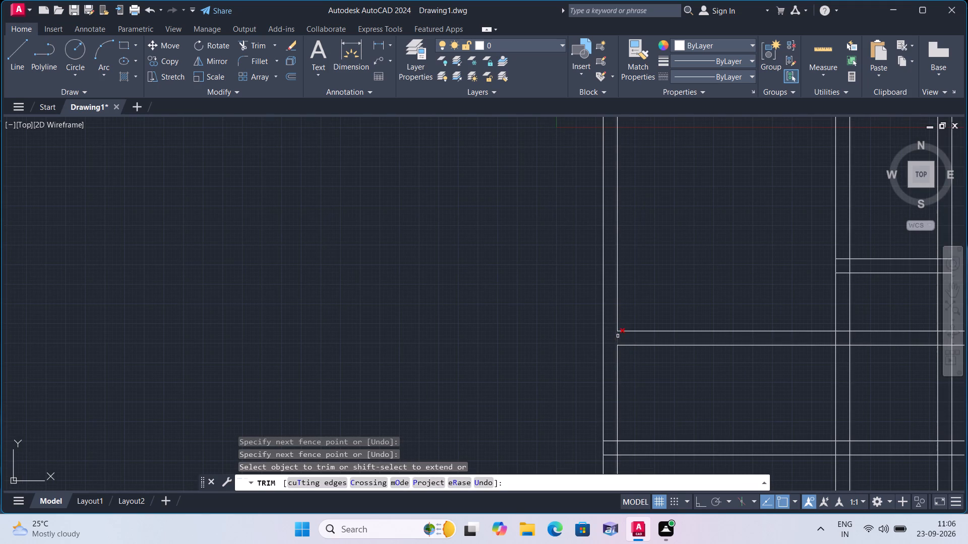
click(618, 335)
Trim the crossing lines where the lower full-width horizontal interior wall meets the left outer wall, leaving an open junction.
scroll(583, 339, down, 2)
middle_drag(544, 326, 438, 205)
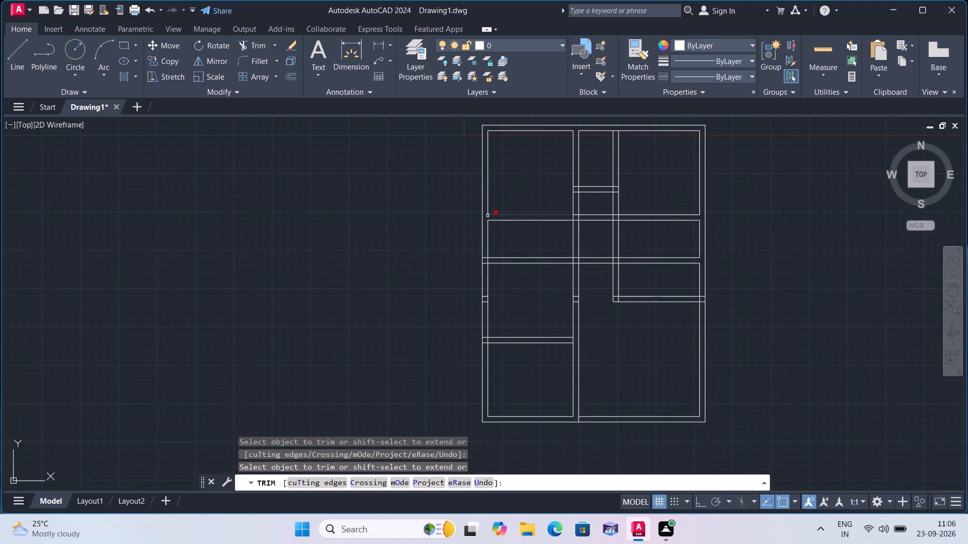
scroll(487, 264, up, 2)
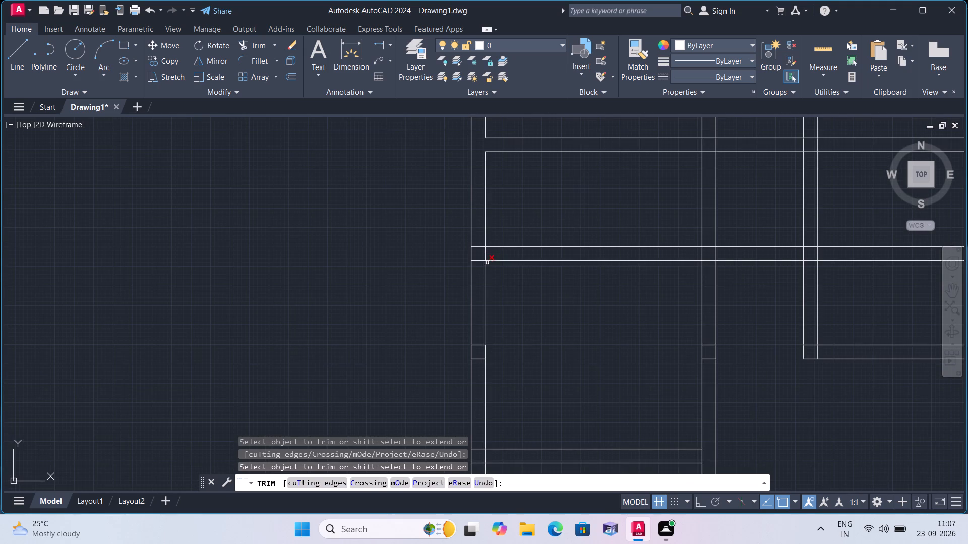
click(476, 240)
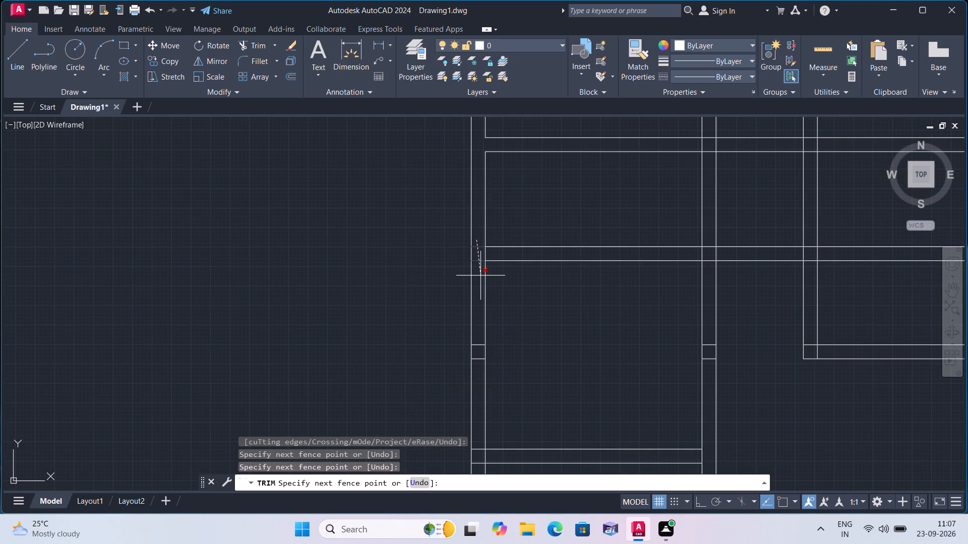
click(480, 276)
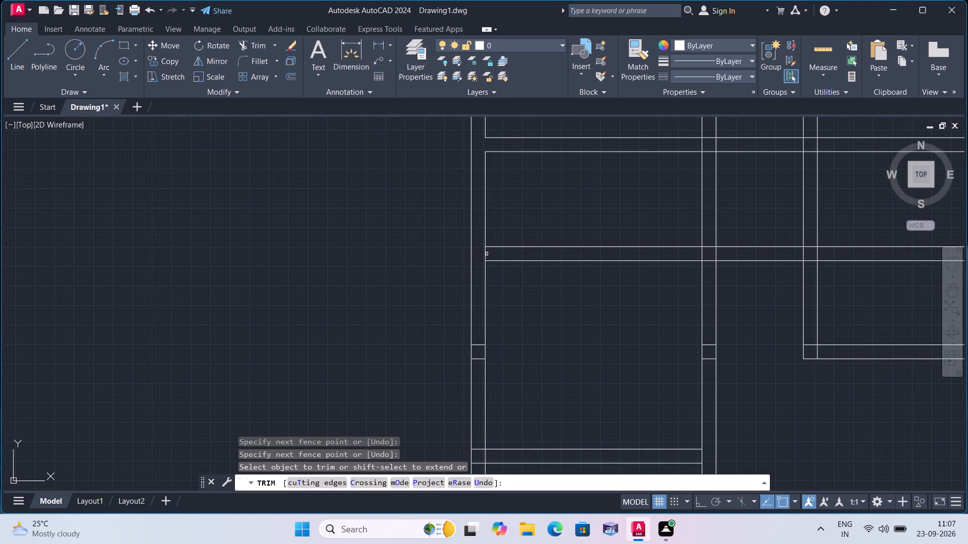
click(487, 253)
Trim away the two short leftover lines across the left outer wall between the two lower horizontal interior walls.
scroll(497, 281, down, 2)
middle_drag(532, 311, 518, 240)
scroll(532, 311, down, 1)
scroll(487, 247, up, 6)
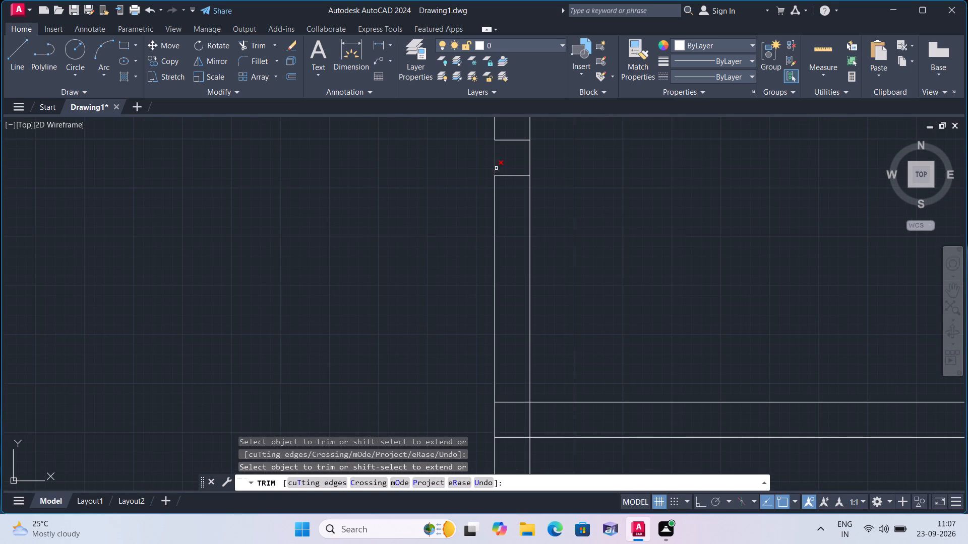
click(514, 125)
click(512, 210)
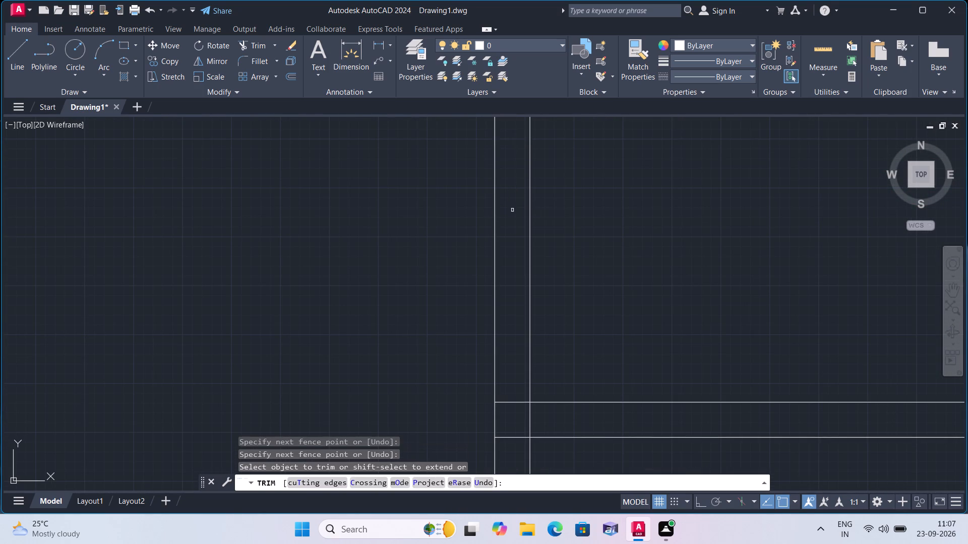
Trim the lower-left horizontal wall's upper line and the inner vertical segment where that wall meets the left outer wall.
scroll(512, 210, down, 3)
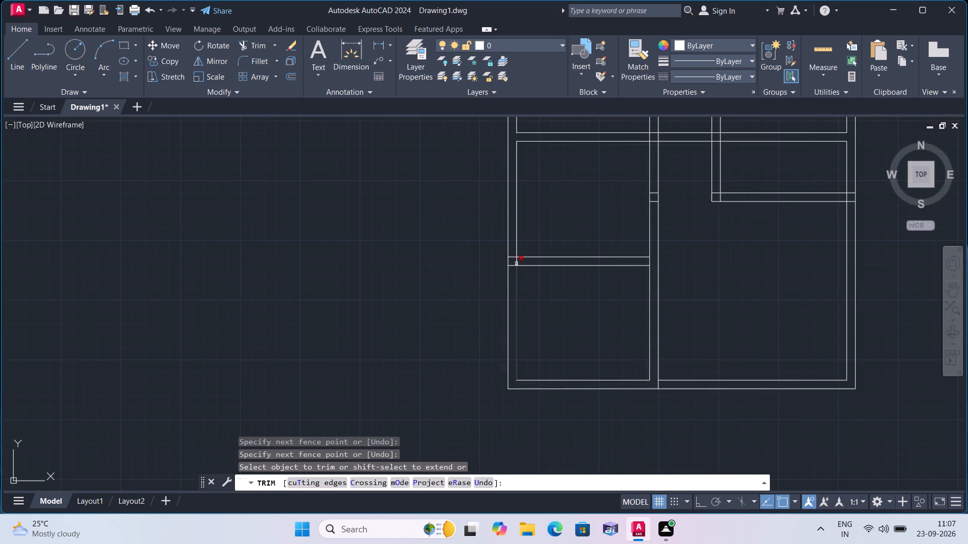
scroll(515, 258, up, 2)
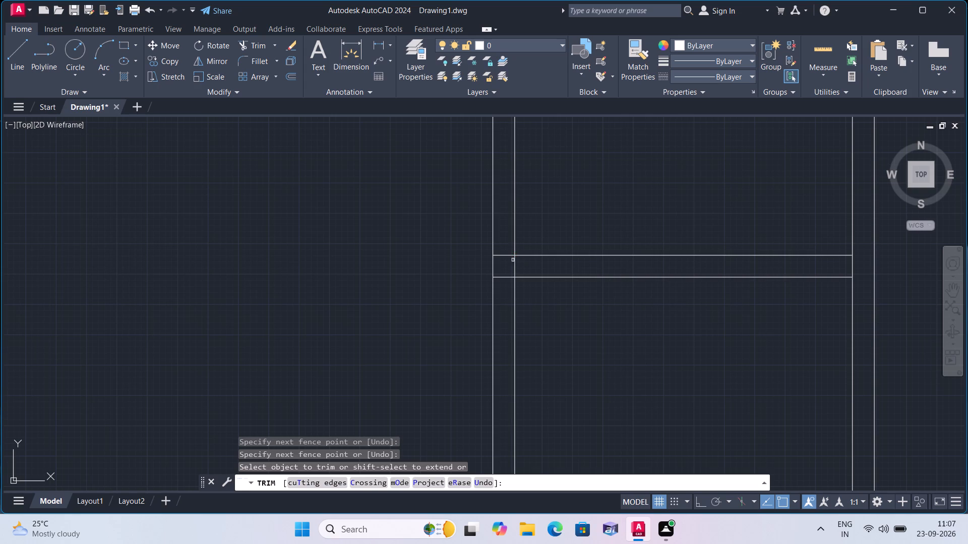
click(509, 252)
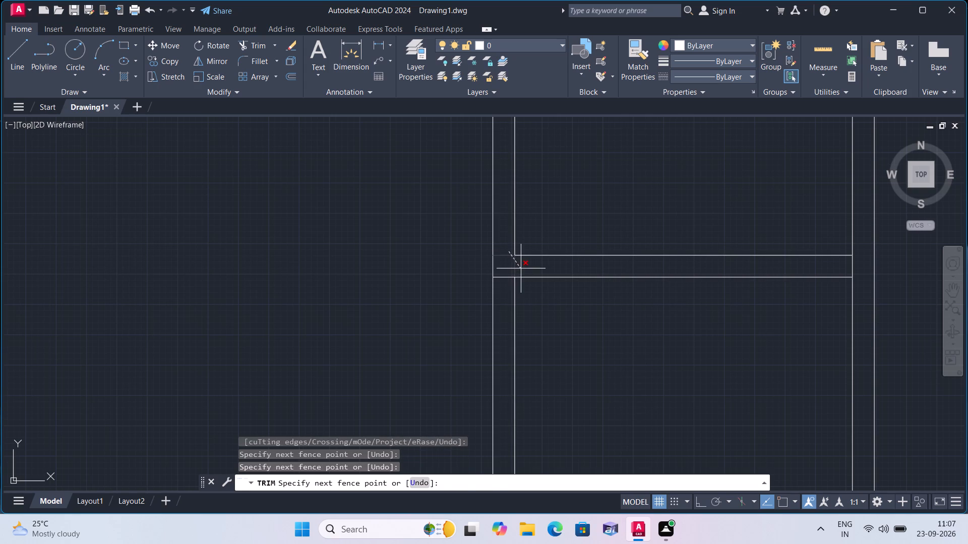
click(521, 268)
Trim the two vertical wall lines between the small top-middle room's bottom wall and the upper horizontal interior wall.
scroll(508, 277, down, 4)
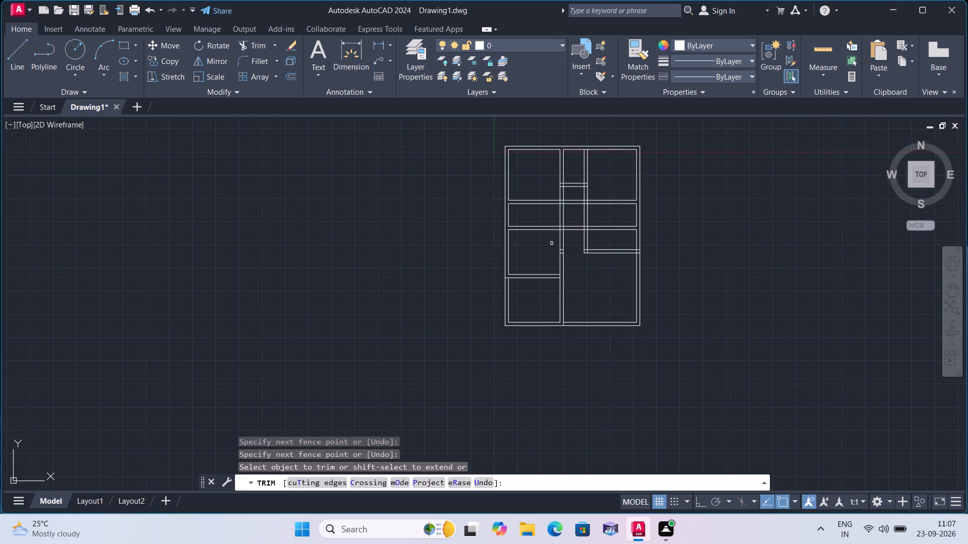
scroll(593, 187, up, 1)
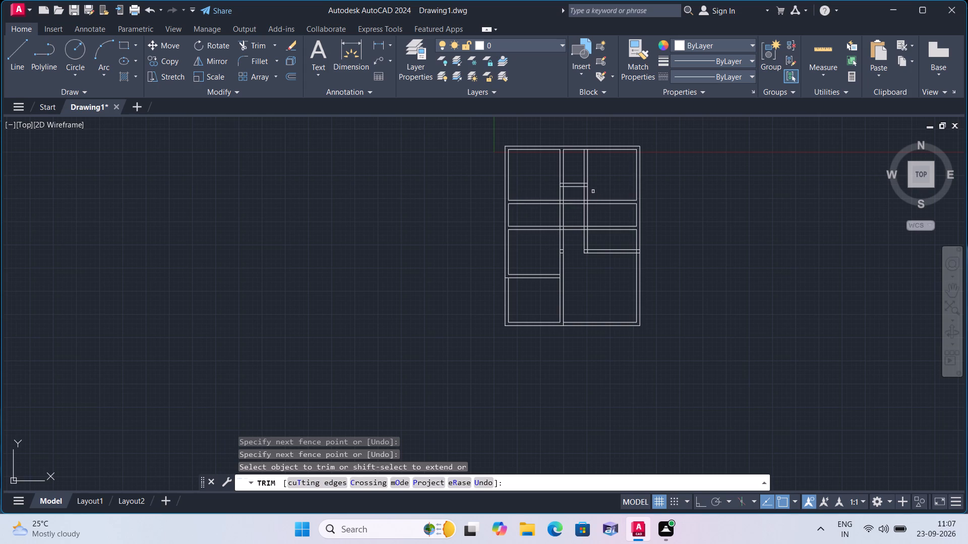
scroll(593, 187, up, 1)
click(589, 197)
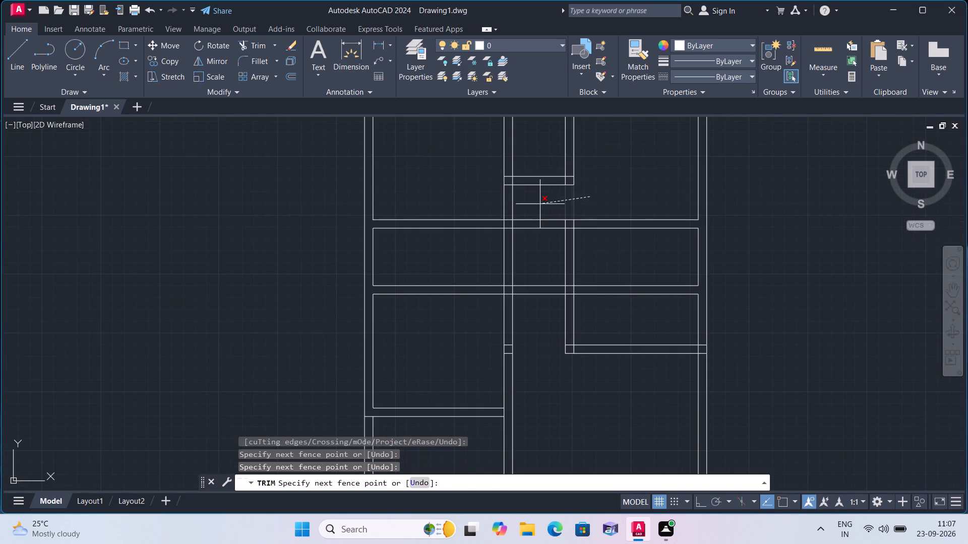
click(540, 204)
Trim the crossing inner lines at both bottom corners of the small top-middle room.
scroll(517, 175, up, 2)
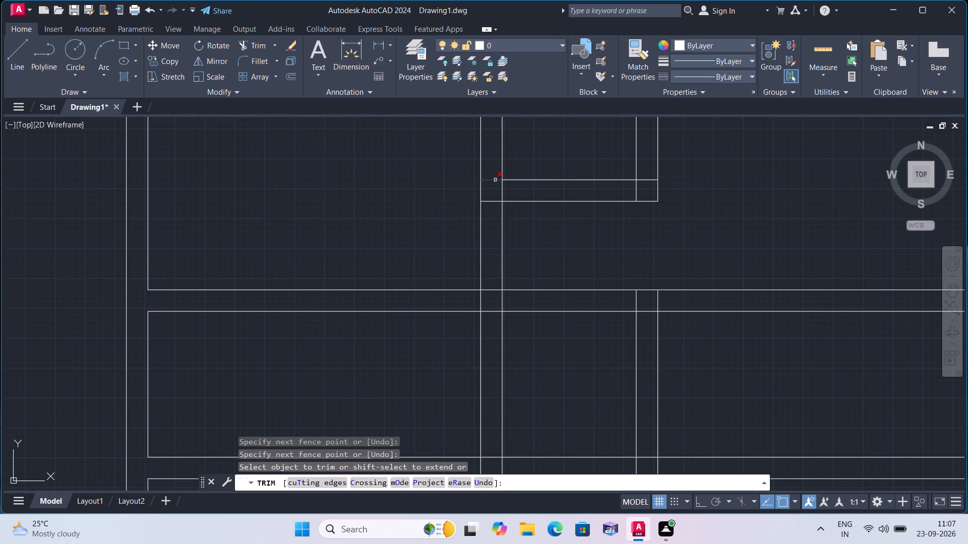
click(495, 179)
click(501, 191)
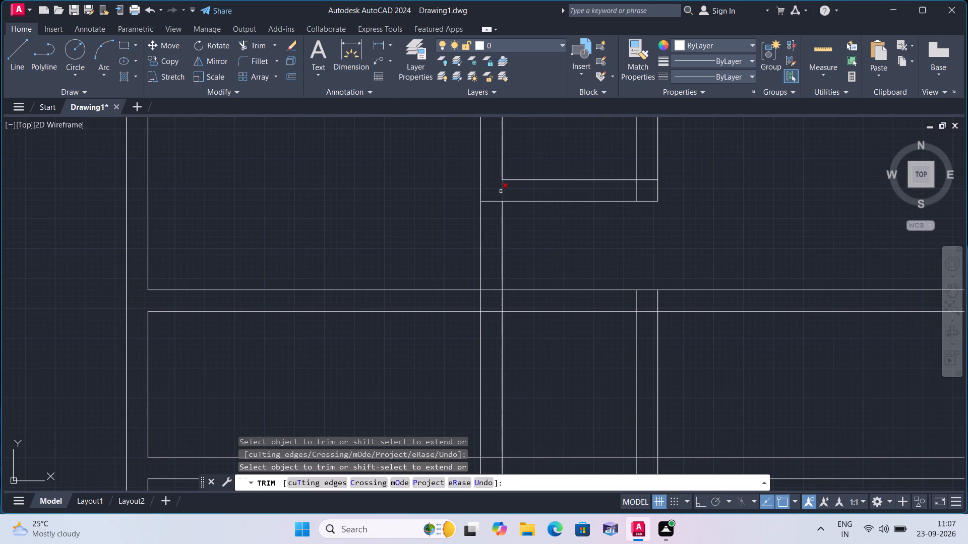
click(640, 187)
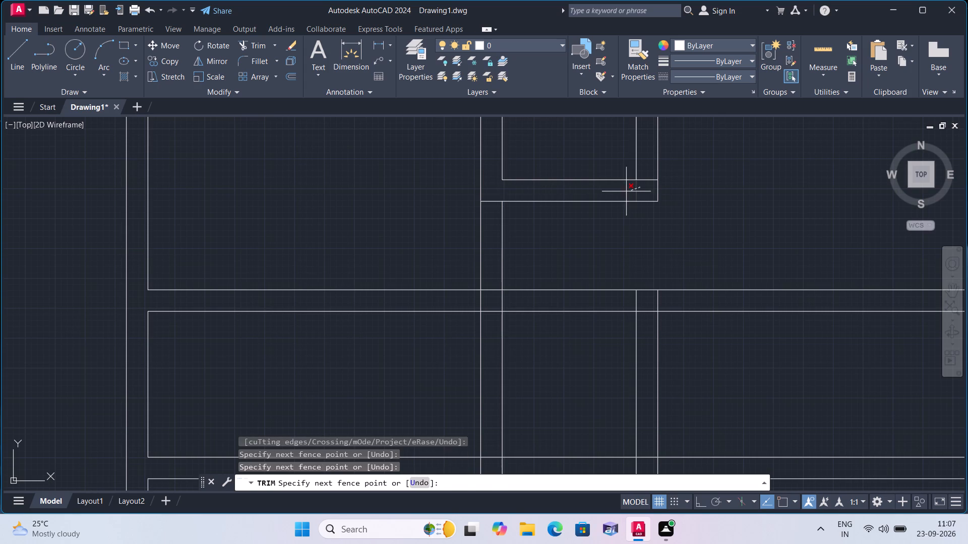
click(621, 191)
click(646, 179)
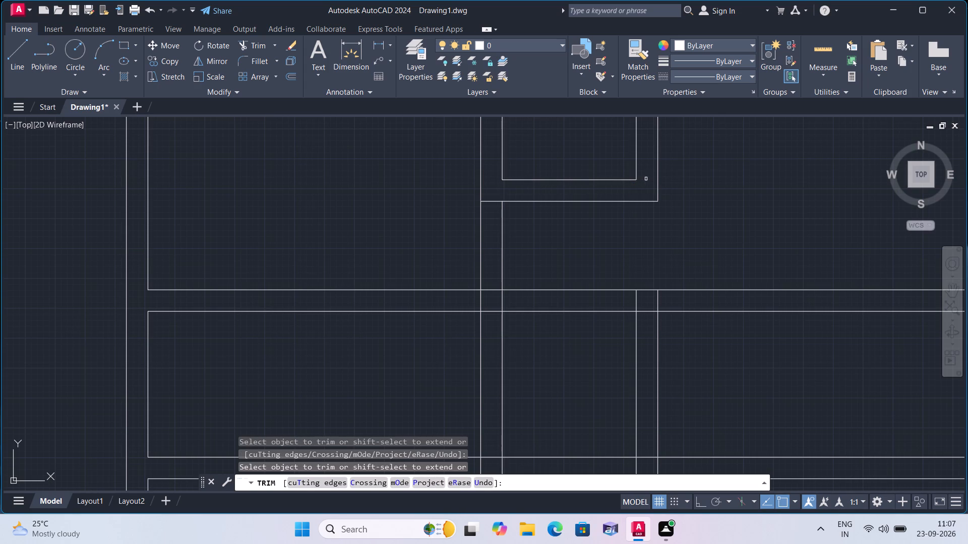
Trim the lower full-width horizontal wall's two lines out of the right-hand room and the middle passage.
scroll(646, 179, down, 3)
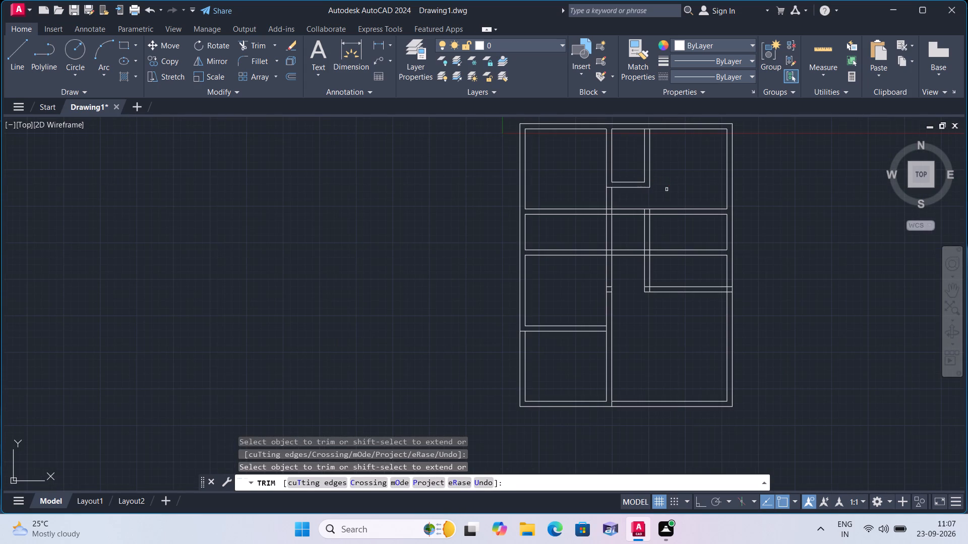
middle_drag(675, 188, 661, 145)
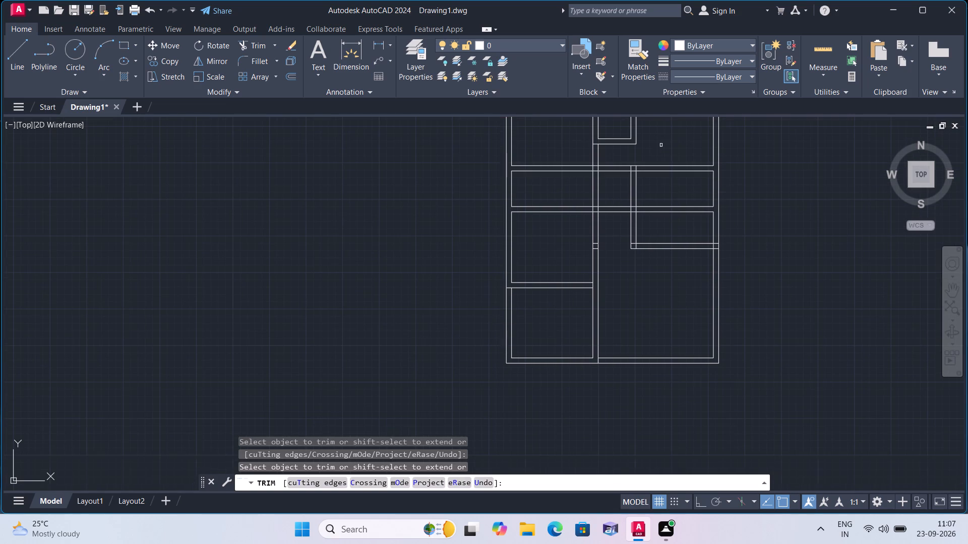
click(678, 223)
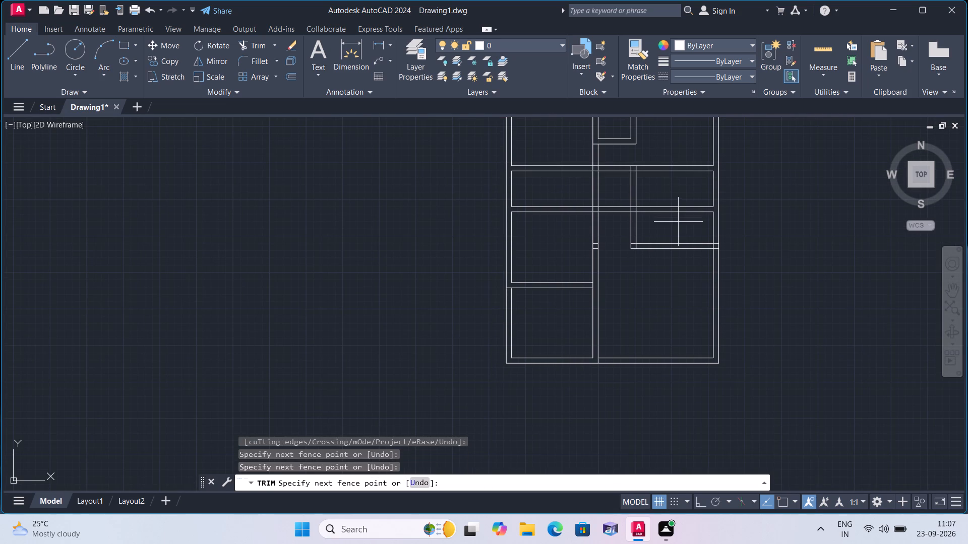
click(663, 184)
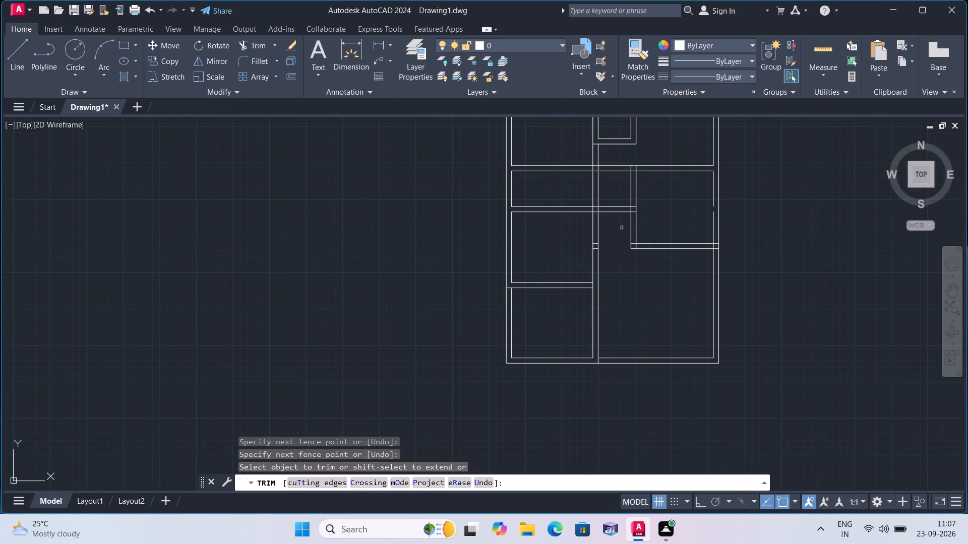
click(610, 231)
click(609, 192)
Trim away the two short leftover lines across the long vertical interior wall, just below the lower horizontal wall.
scroll(595, 260, up, 5)
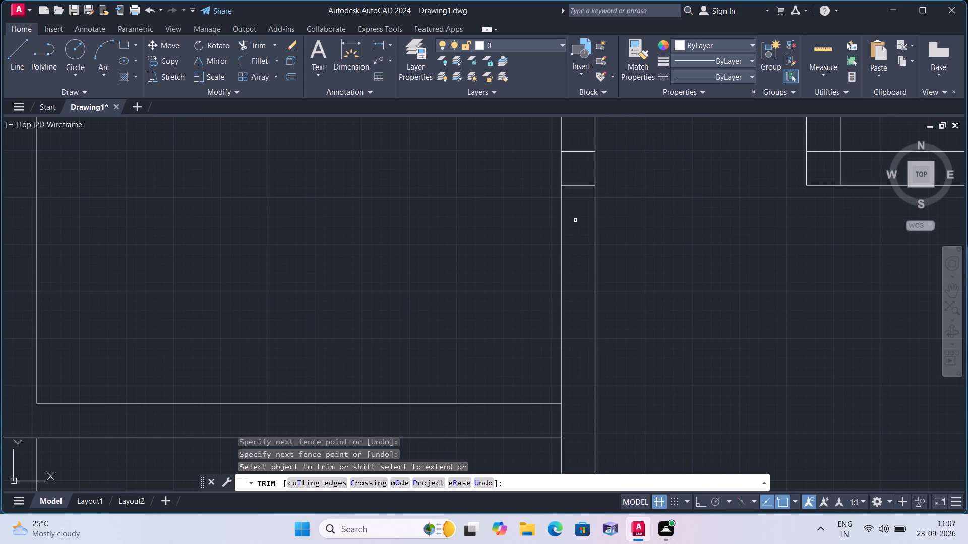
click(576, 219)
click(570, 132)
Trim the crossing inner lines at the right-hand middle room's bottom-left corner to make a clean corner.
scroll(571, 163, down, 3)
middle_drag(627, 264, 615, 306)
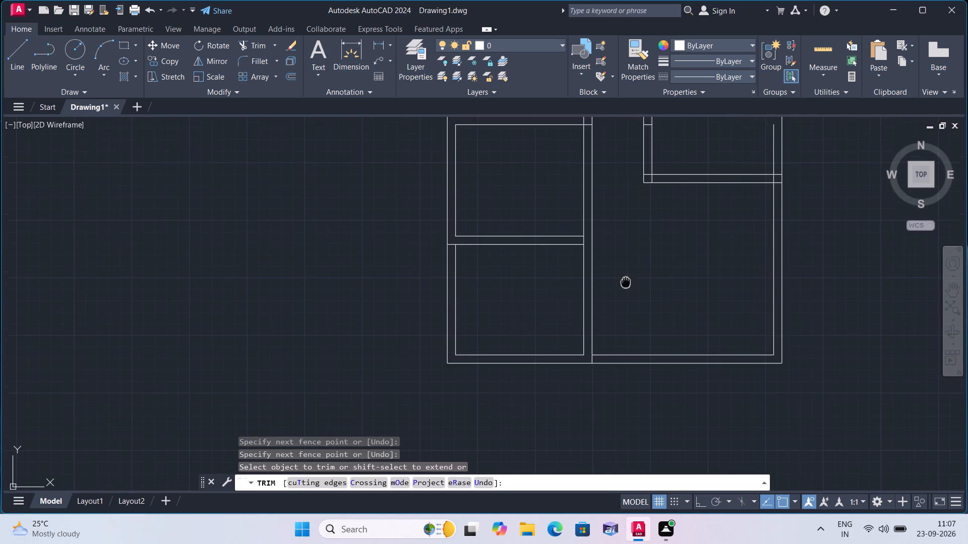
middle_drag(615, 306, 609, 326)
scroll(622, 214, up, 3)
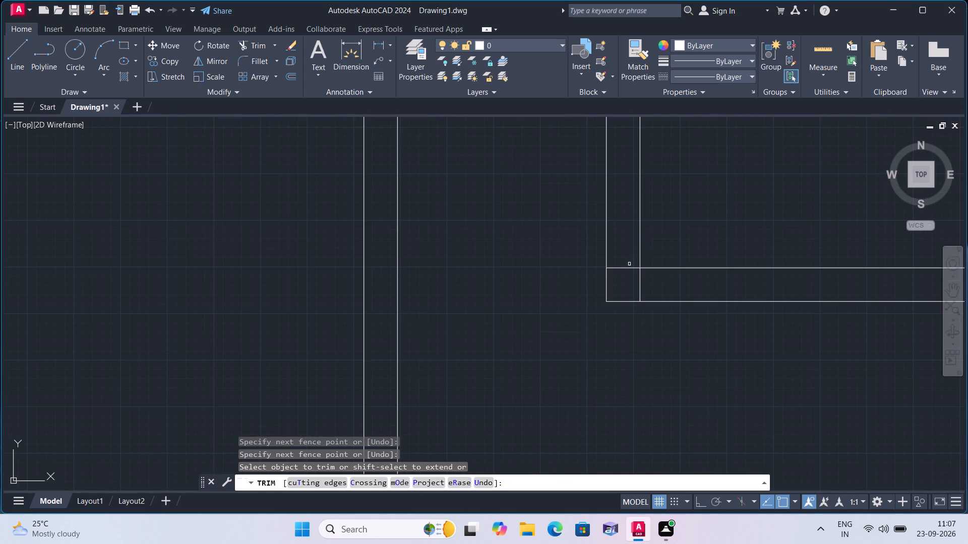
click(627, 266)
click(635, 279)
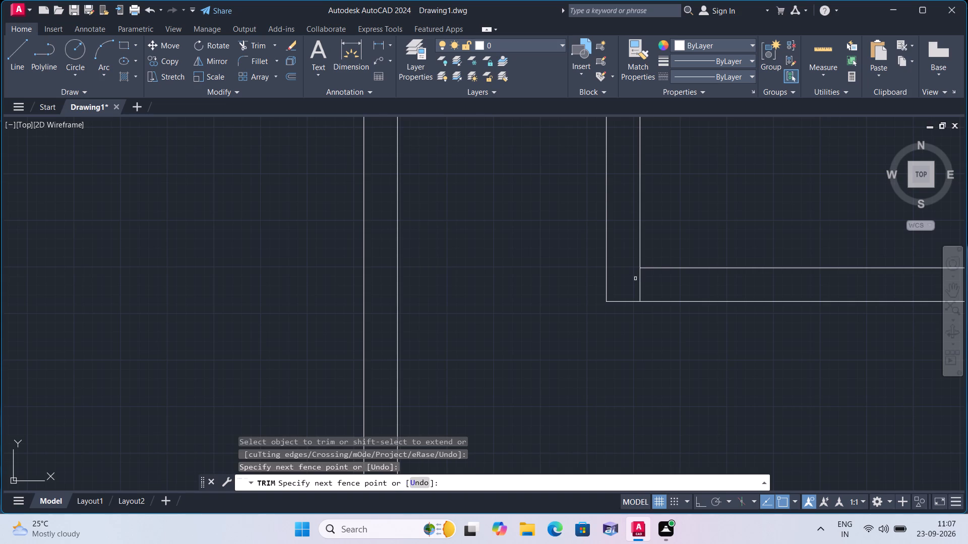
click(656, 288)
Trim away the two short leftover lines across the left wall of the right-hand middle room.
scroll(646, 250, down, 2)
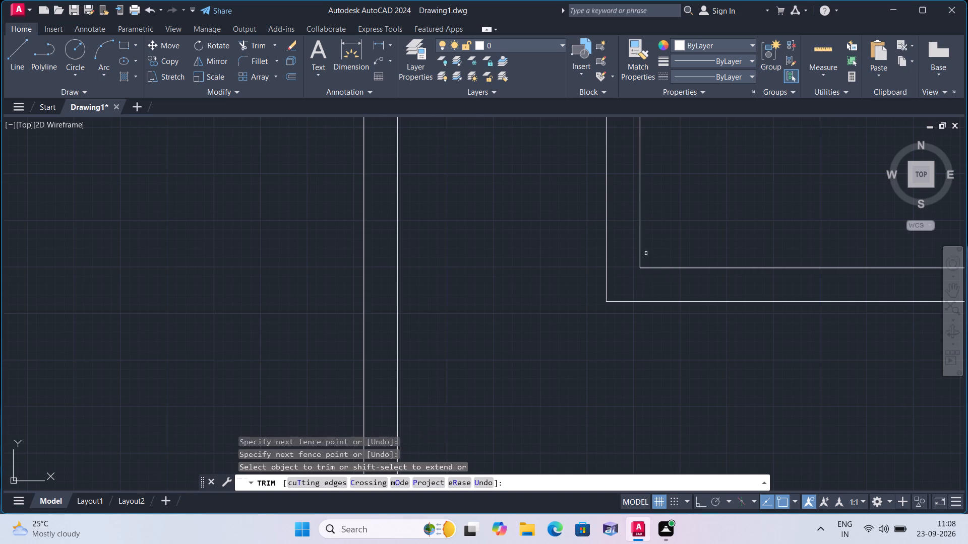
middle_drag(679, 198, 674, 362)
scroll(628, 309, up, 2)
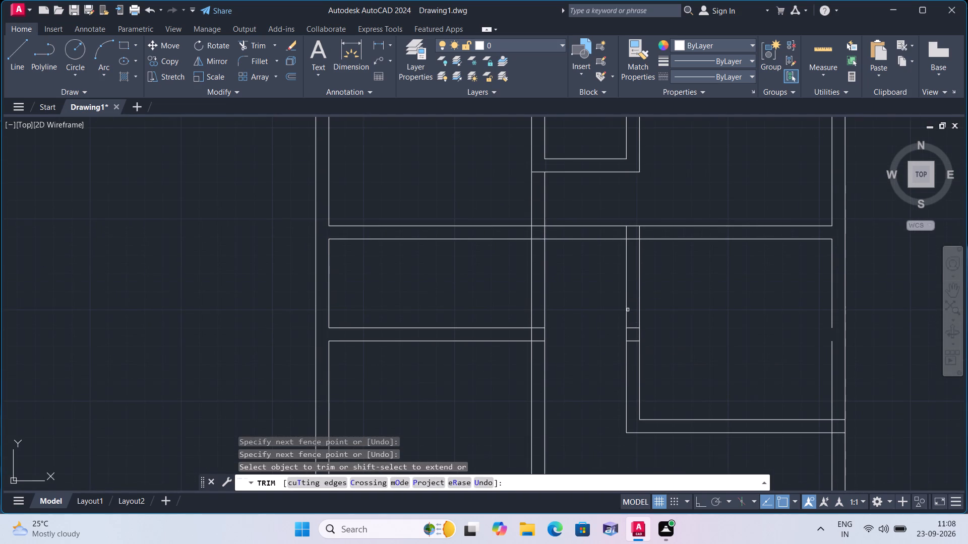
scroll(628, 309, up, 1)
click(627, 371)
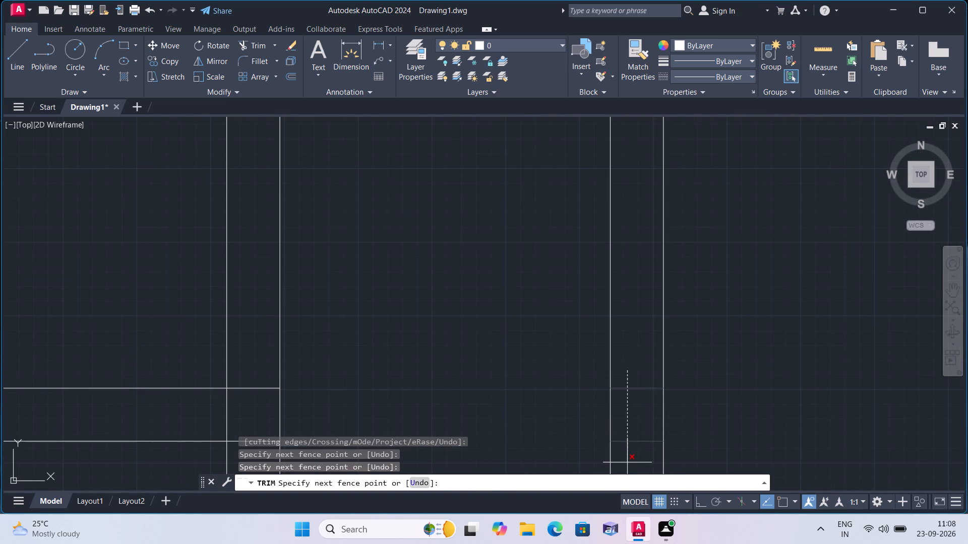
click(628, 461)
Trim the right-hand middle room's inner left wall line out of the upper horizontal wall's thickness.
scroll(595, 383, down, 4)
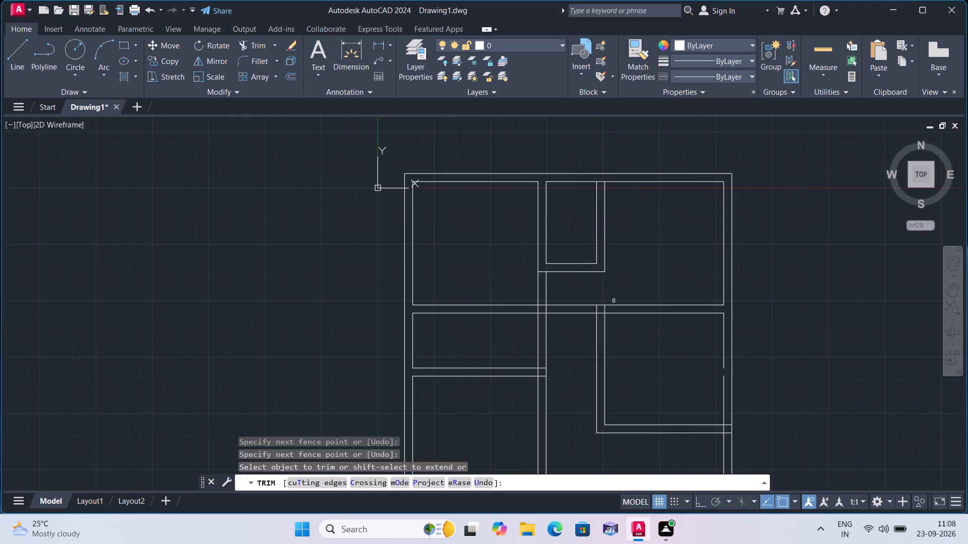
scroll(609, 305, up, 5)
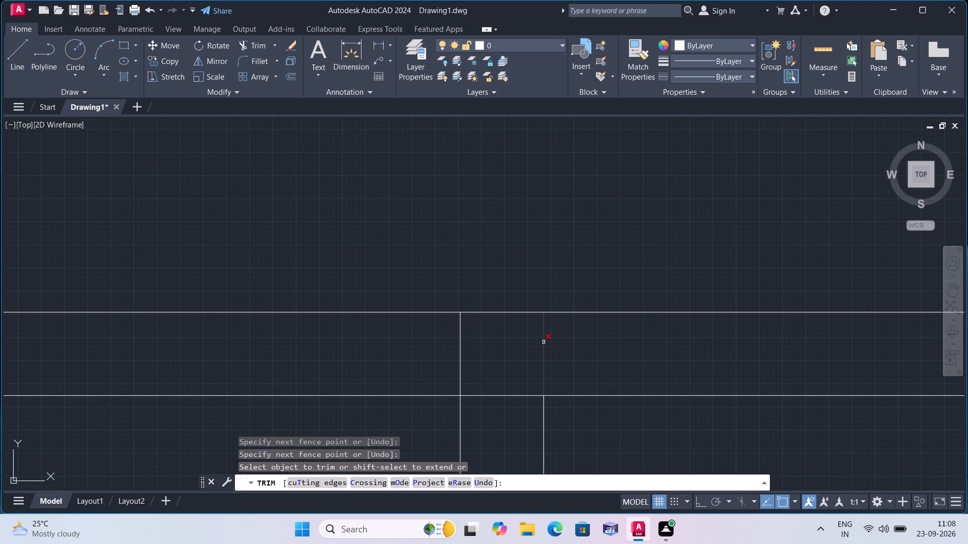
click(543, 342)
Trim the upper horizontal wall's two lines across the middle passage between the two vertical interior walls.
scroll(546, 341, down, 4)
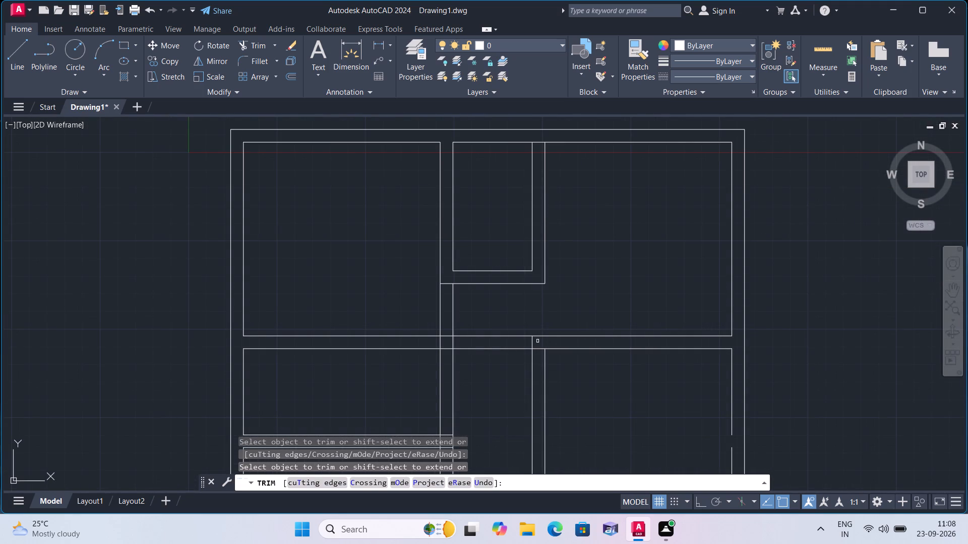
scroll(514, 331, down, 1)
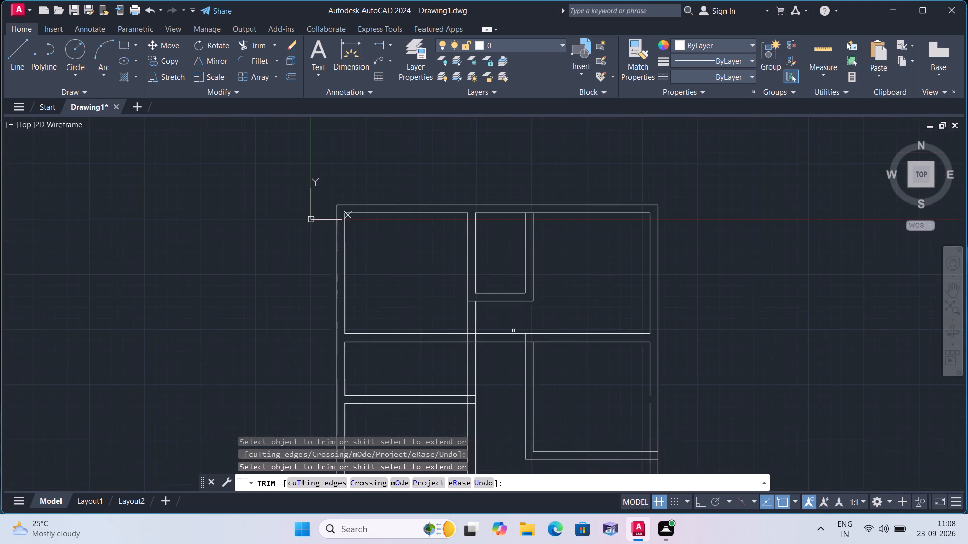
click(504, 328)
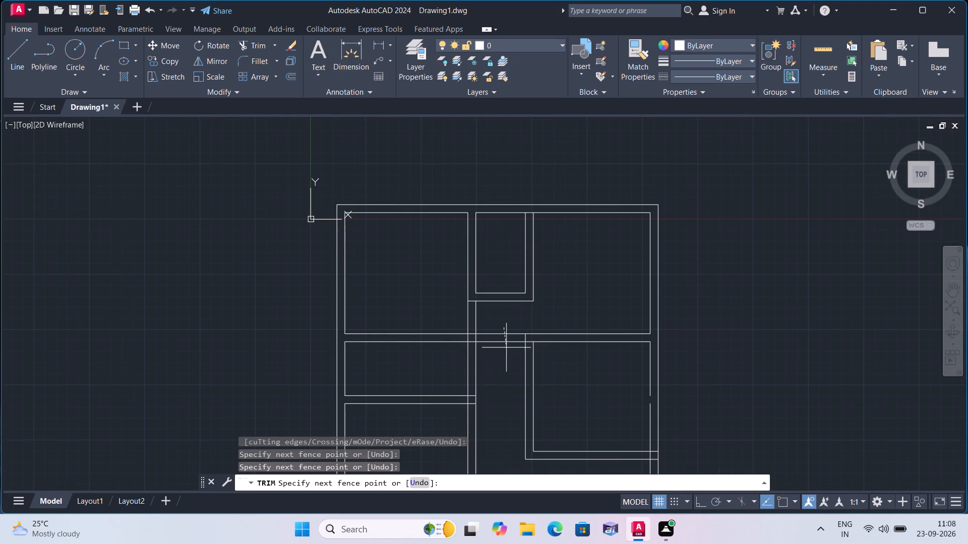
click(507, 376)
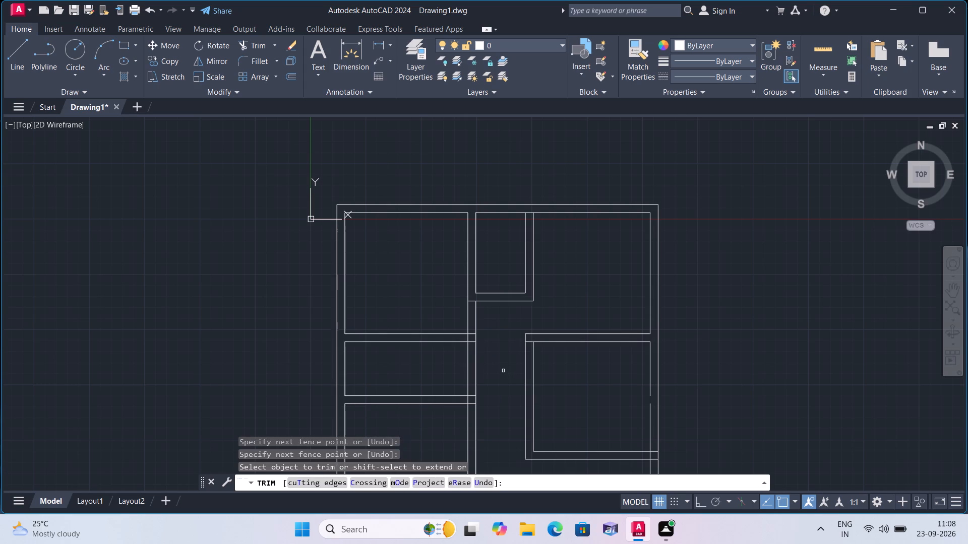
Trim two stray horizontal segments inside the central vertical wall: the upper horizontal wall's top line and the small top room's outer bottom line.
scroll(468, 338, up, 3)
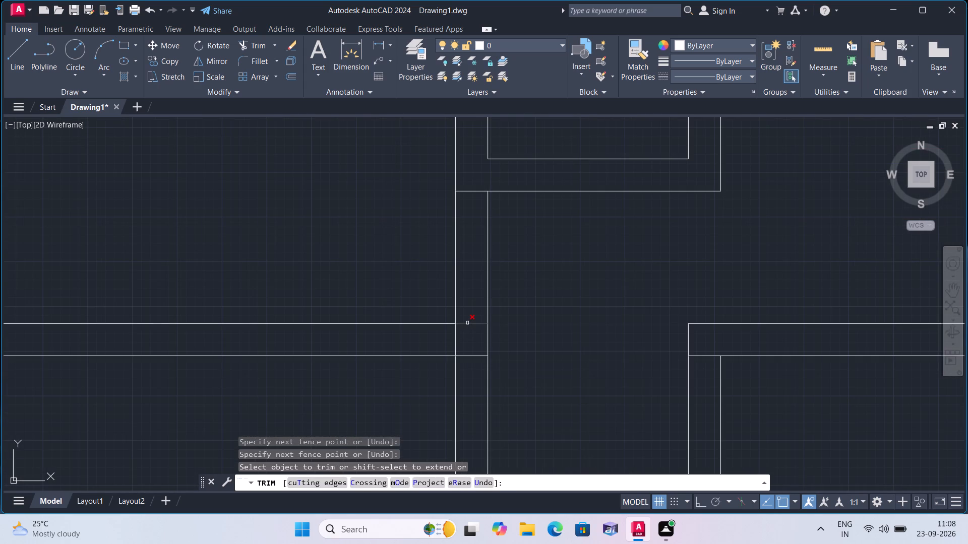
click(467, 323)
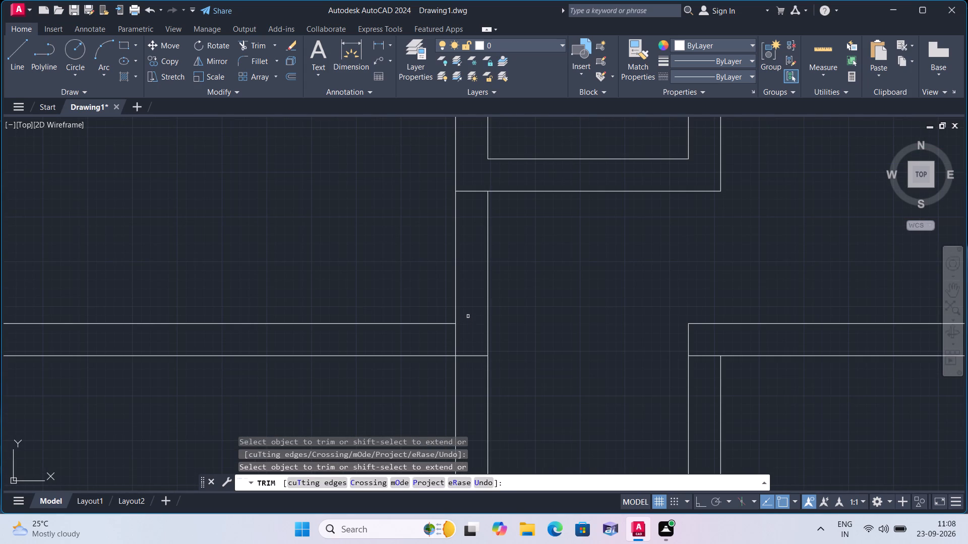
click(472, 189)
Clean up the junction where the right-hand middle room's bottom wall meets the right exterior wall by trimming the three crossing segments.
scroll(472, 207, down, 3)
middle_drag(503, 253, 502, 234)
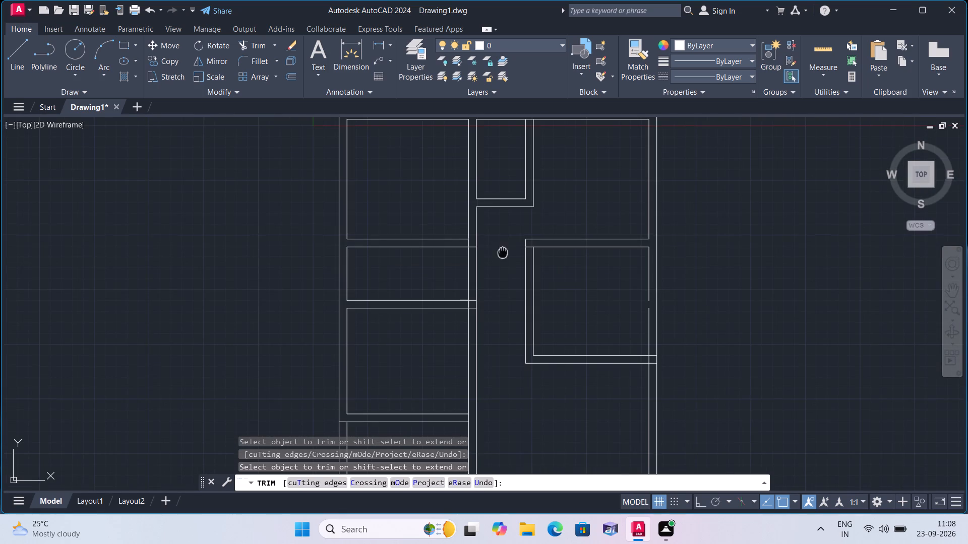
middle_drag(502, 234, 511, 190)
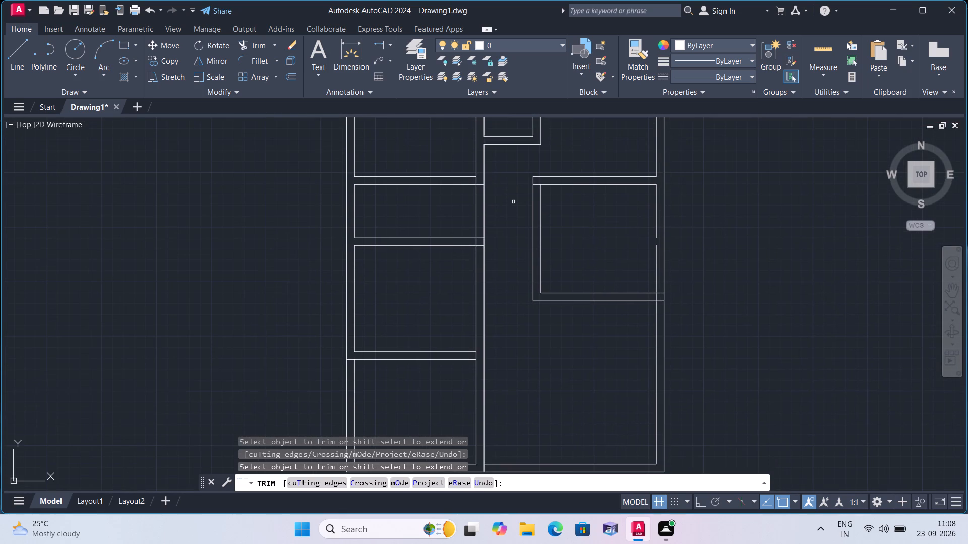
scroll(638, 305, up, 3)
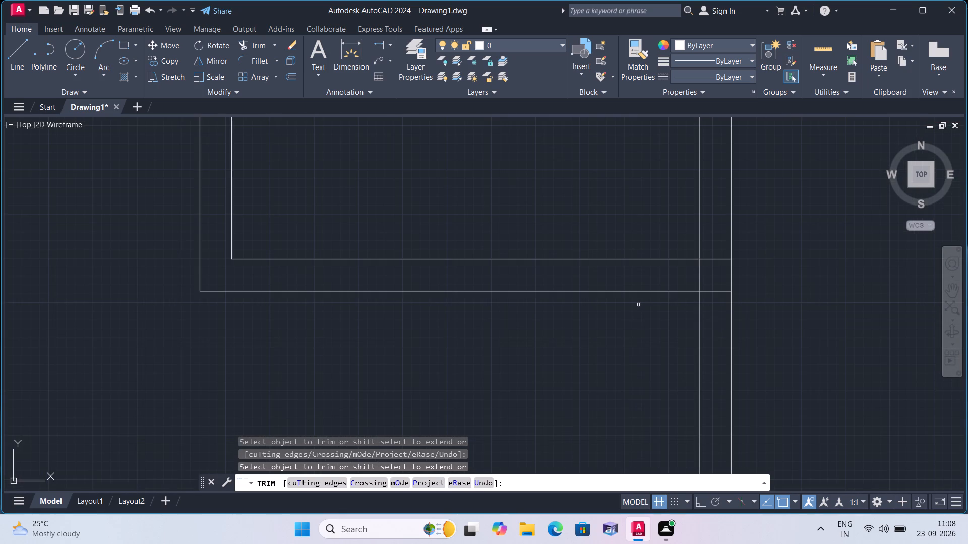
click(712, 260)
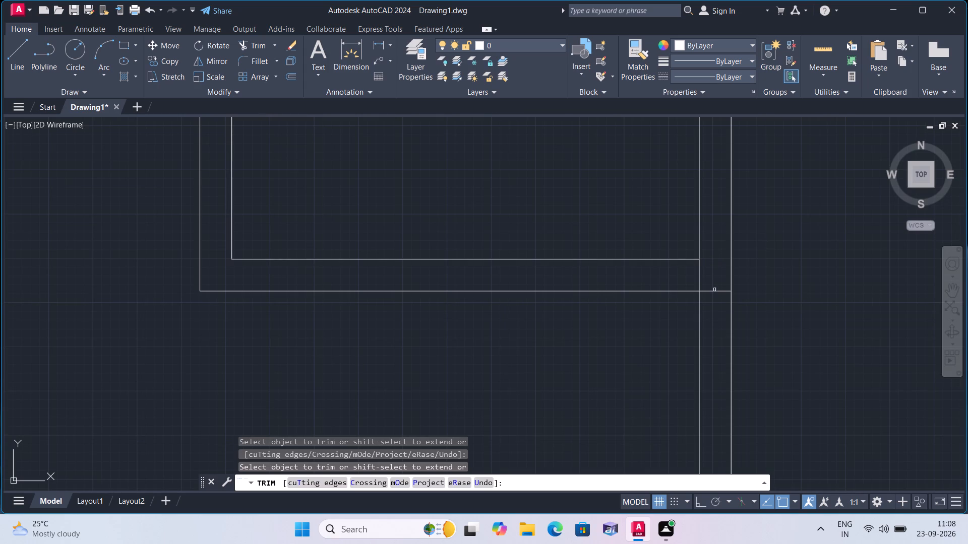
click(711, 291)
click(697, 274)
scroll(697, 274, down, 3)
key(Escape)
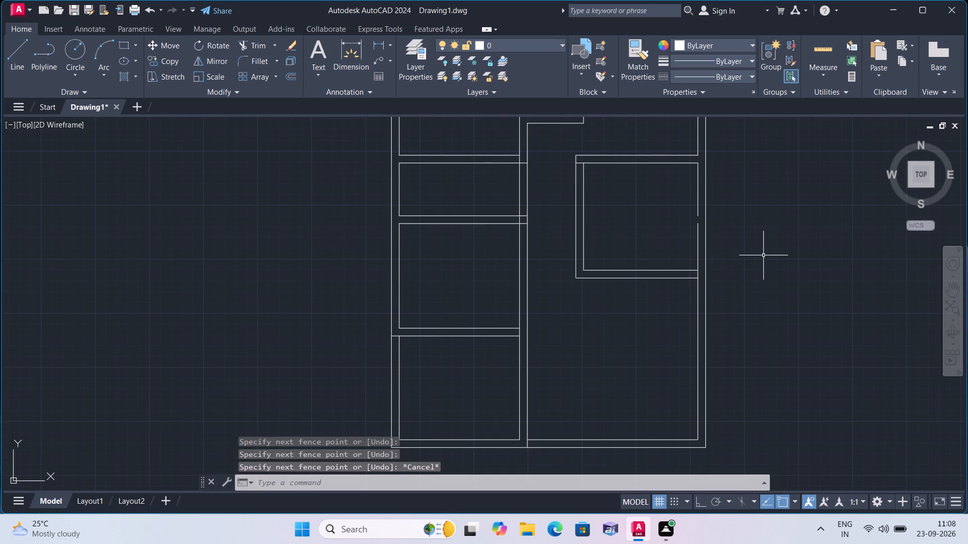
Draw a line closing the gap in the right exterior wall's inner line beside the right-hand middle room.
text(l)
key(space)
scroll(717, 233, up, 3)
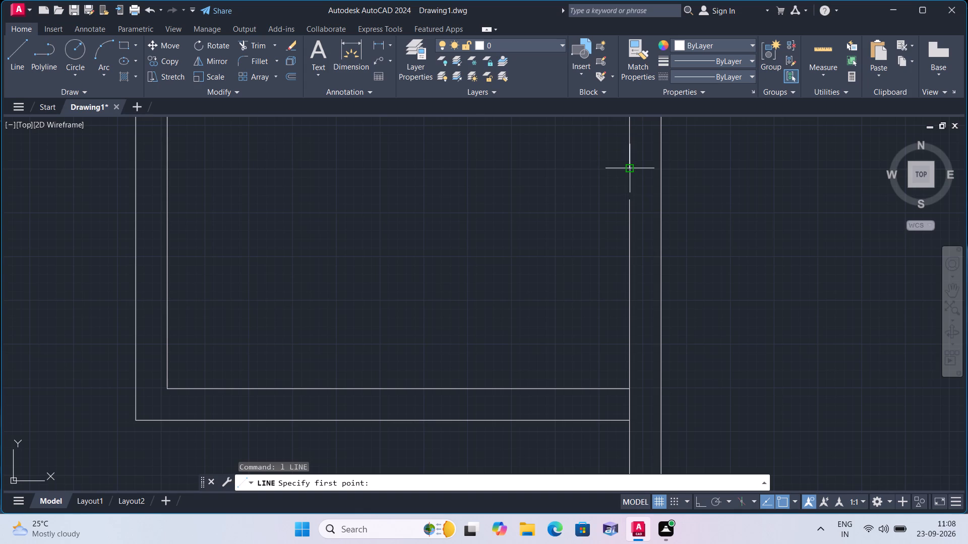
click(630, 165)
click(629, 199)
key(space)
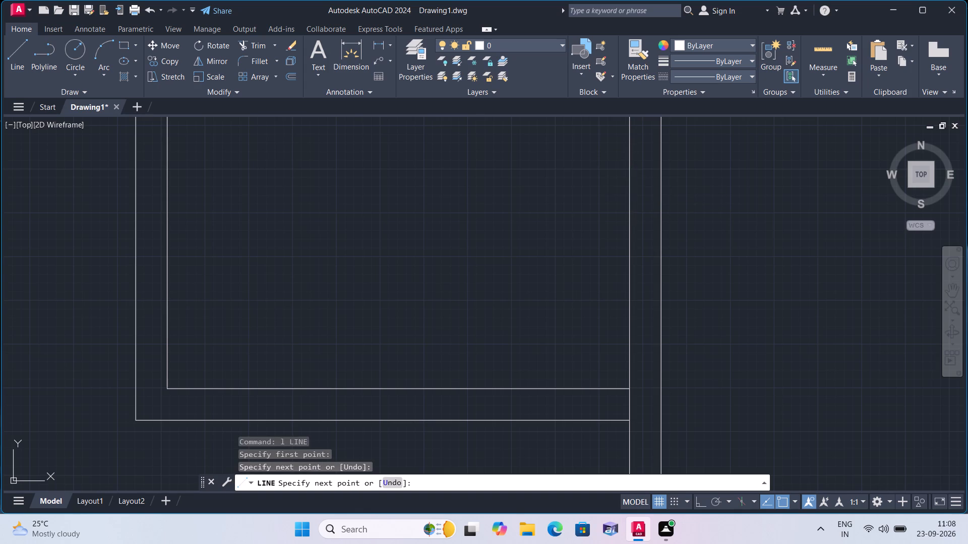
Offset the inner left wall line of the narrow left-hand room 5'4" into the room.
scroll(624, 201, down, 4)
middle_drag(535, 194, 584, 246)
scroll(584, 243, down, 1)
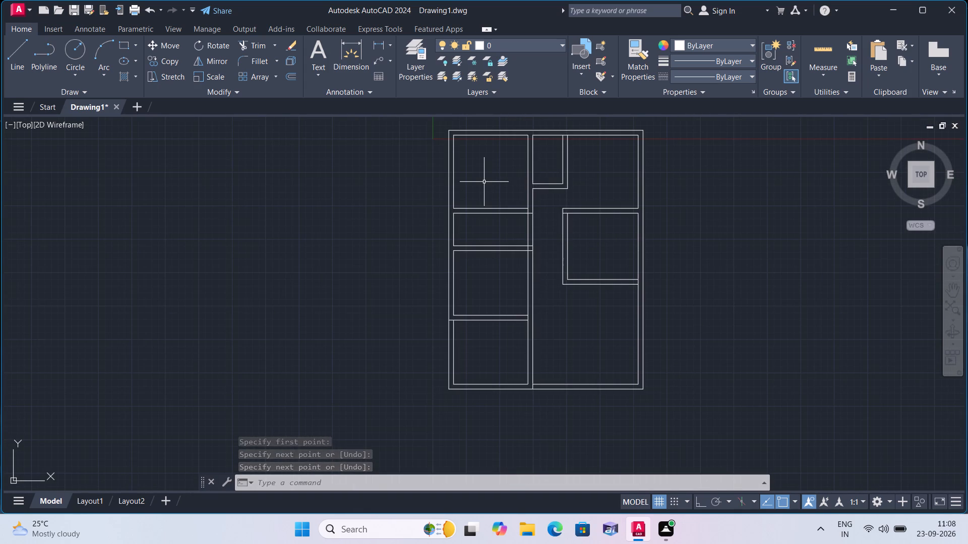
text(offset)
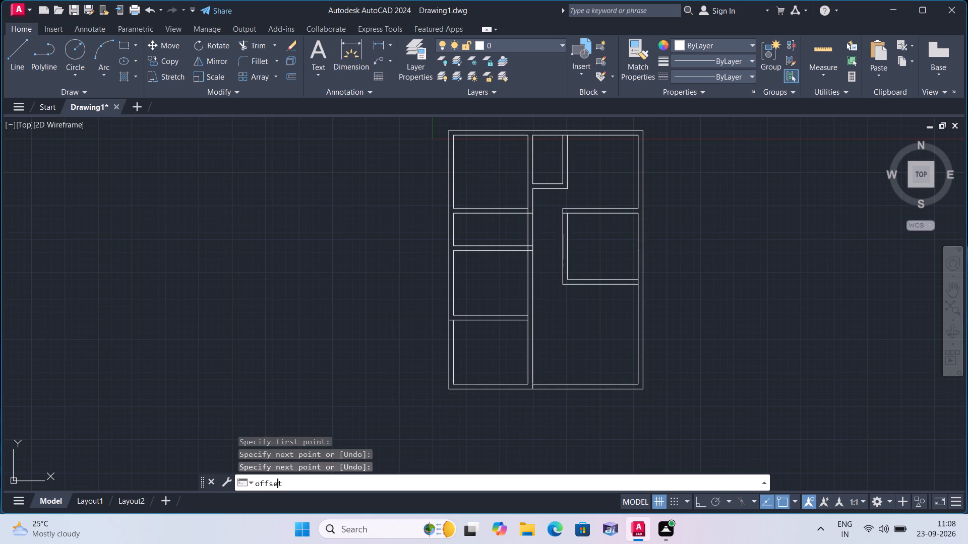
key(space)
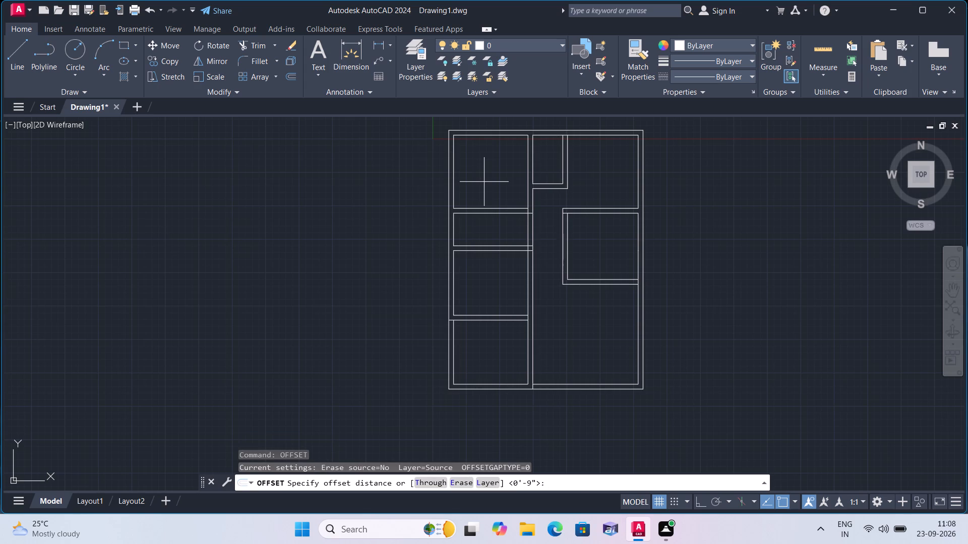
text(5'4")
key(space)
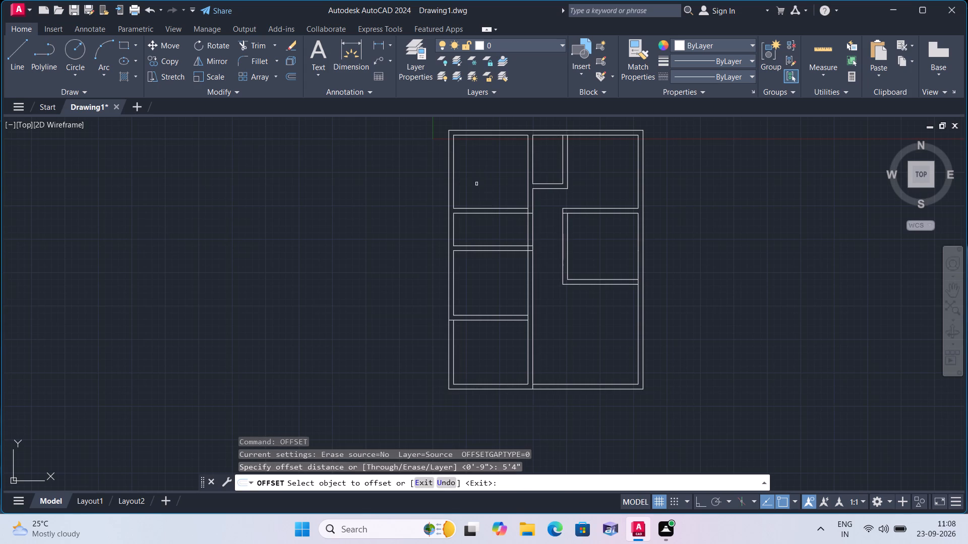
click(453, 227)
click(481, 229)
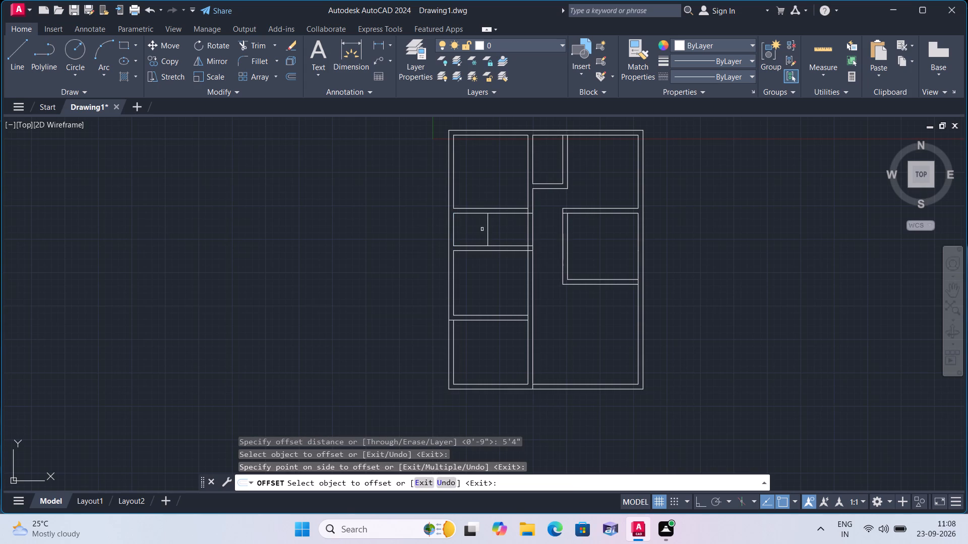
key(space)
Offset the new partition line 9" away from the left exterior wall to form the partition's second face.
key(space)
text(9")
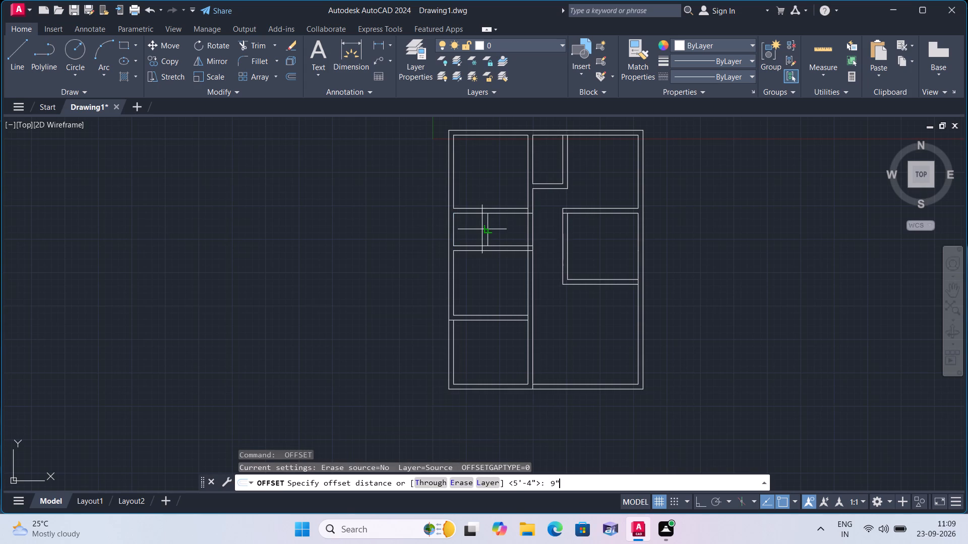
key(space)
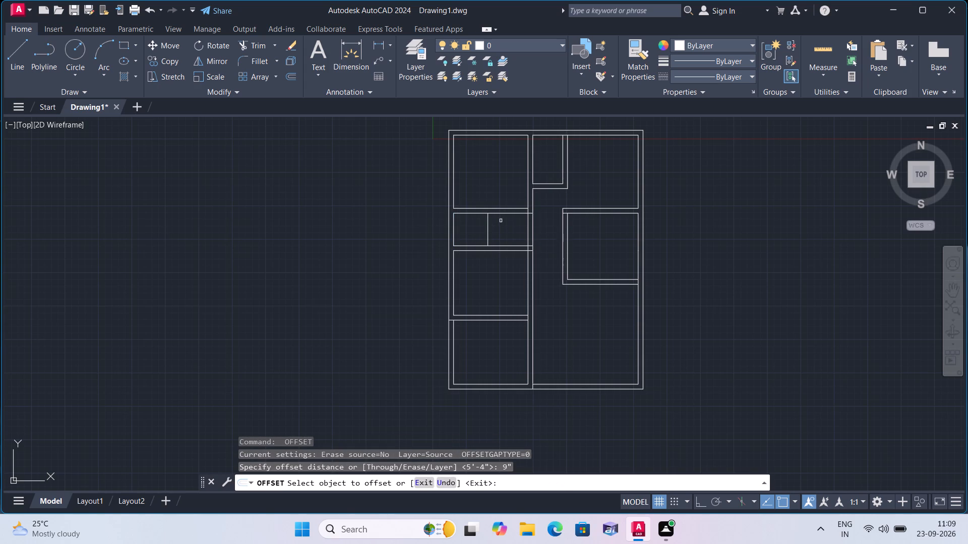
click(487, 229)
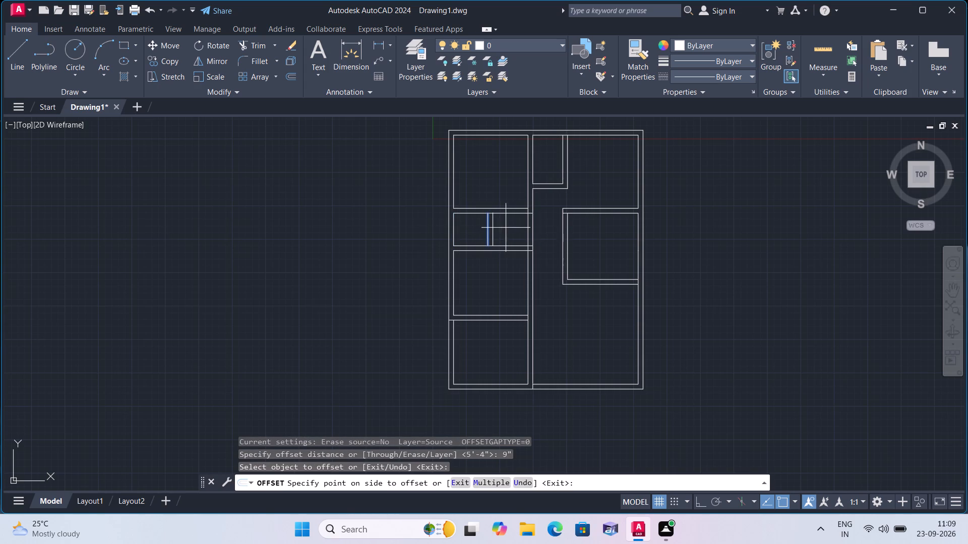
click(515, 227)
key(space)
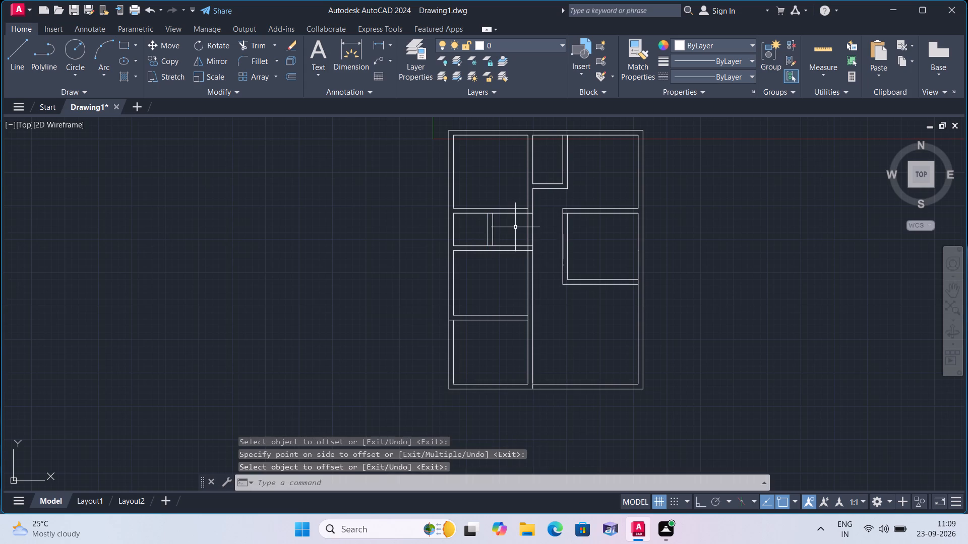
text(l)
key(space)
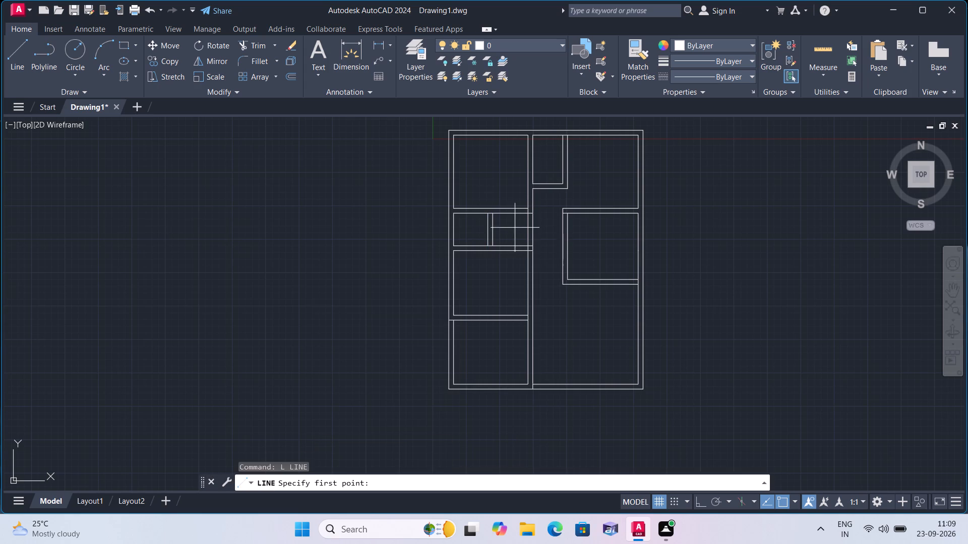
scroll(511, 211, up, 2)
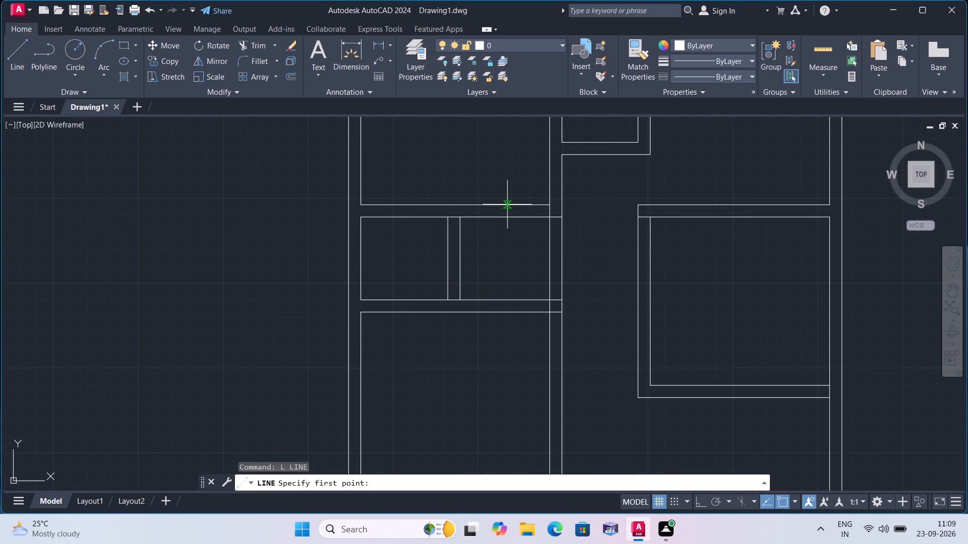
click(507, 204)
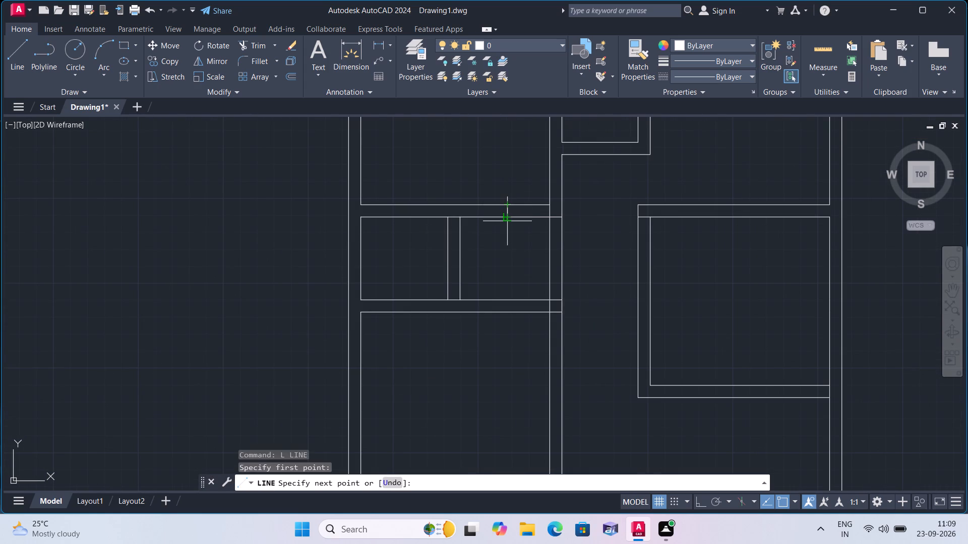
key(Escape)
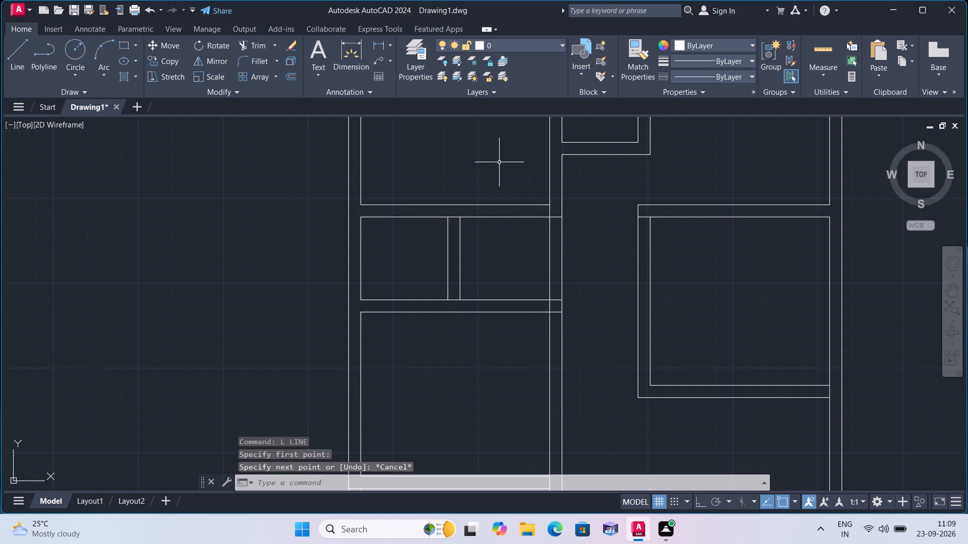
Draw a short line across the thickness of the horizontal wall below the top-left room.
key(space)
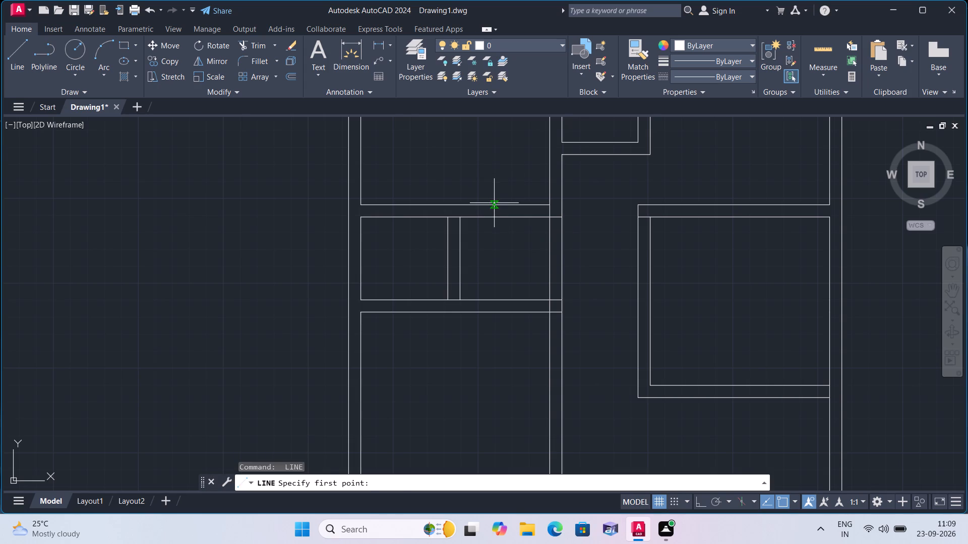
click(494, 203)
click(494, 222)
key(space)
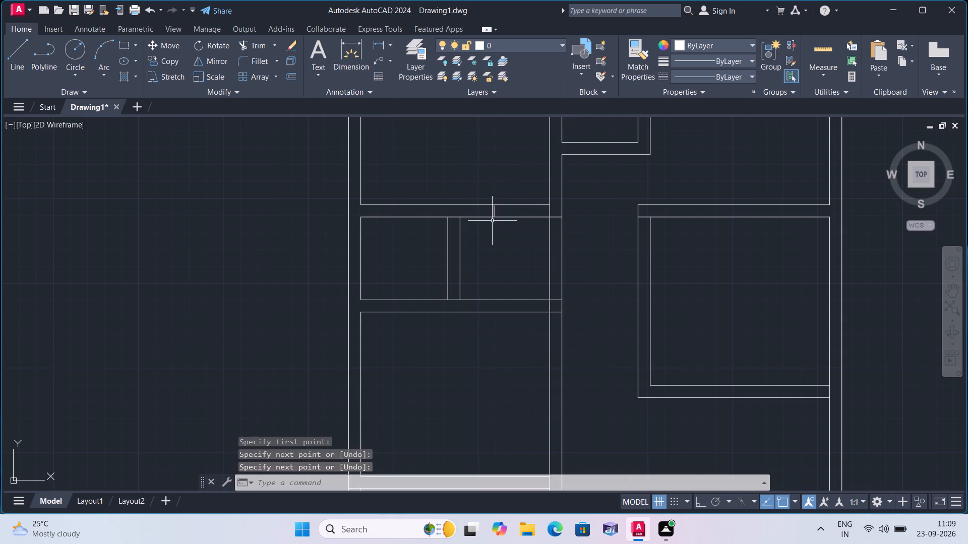
Draw a short line across the thickness of the small top room's right wall, about midway along it.
scroll(501, 220, down, 1)
middle_drag(580, 209, 549, 305)
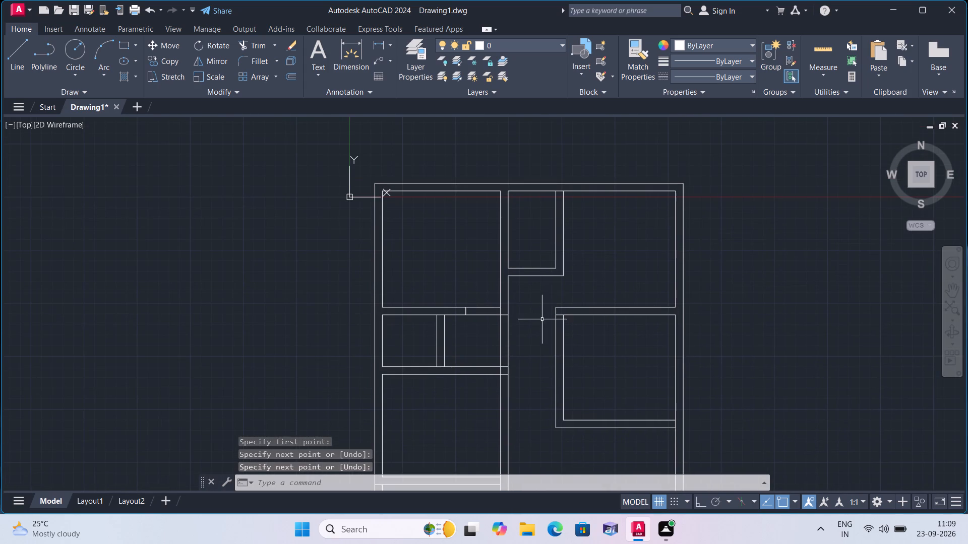
key(space)
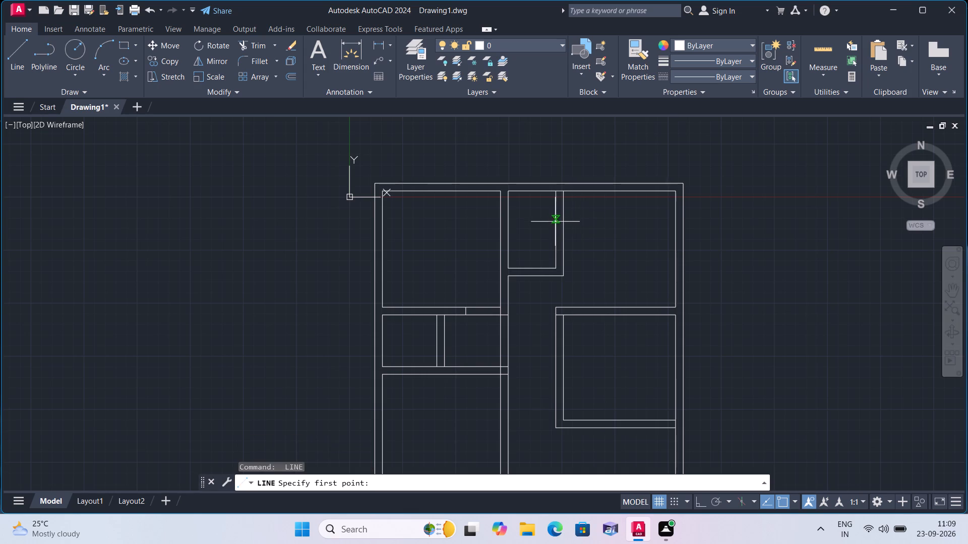
click(553, 225)
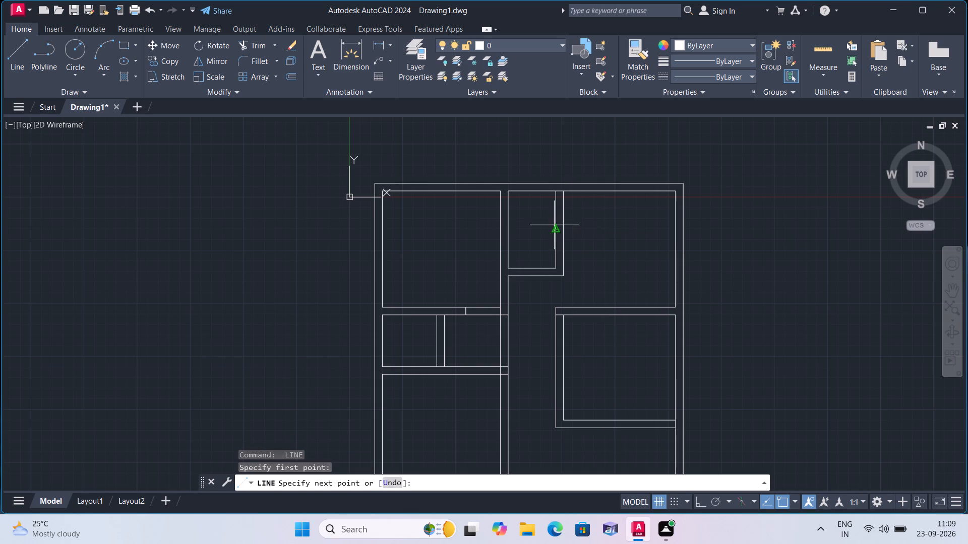
click(567, 226)
key(space)
Turn Ortho mode on.
scroll(581, 230, down, 1)
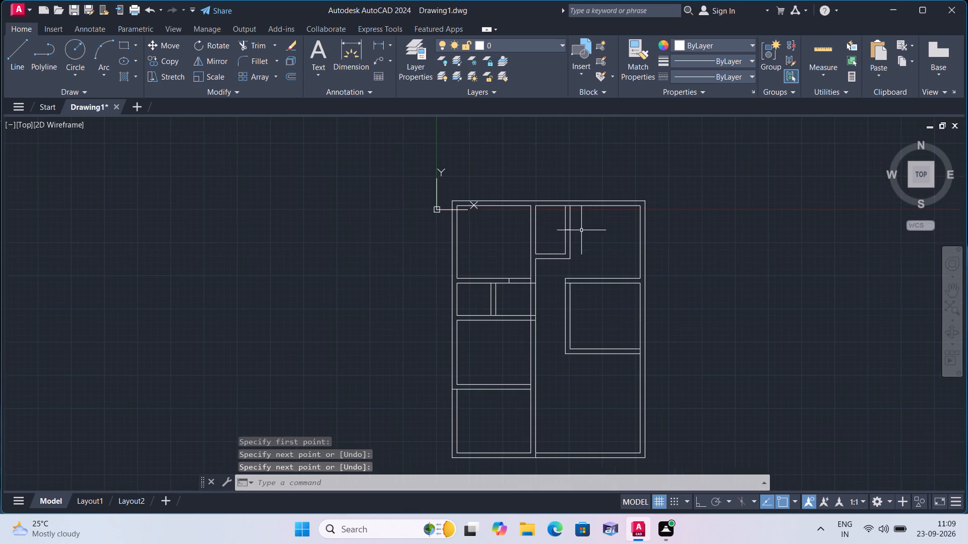
middle_drag(581, 230, 569, 146)
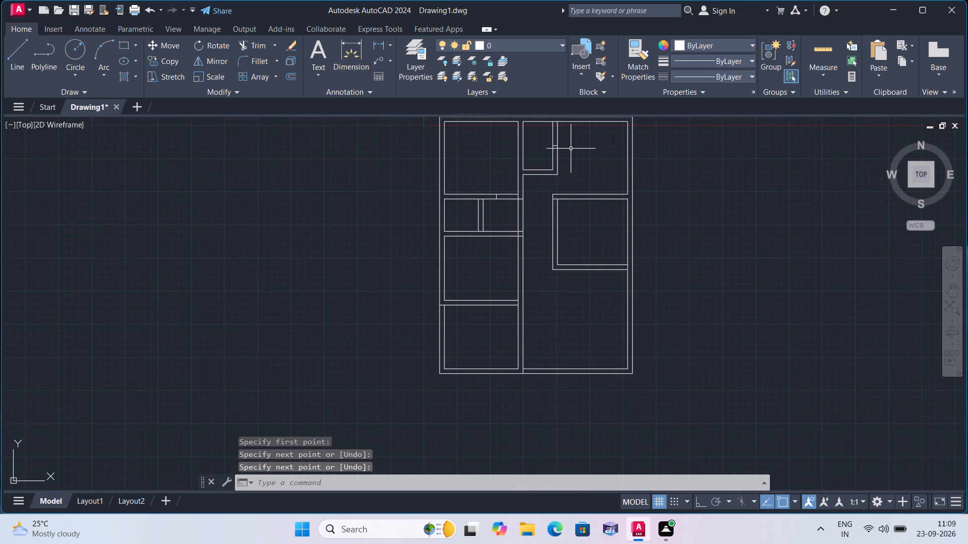
key(F8)
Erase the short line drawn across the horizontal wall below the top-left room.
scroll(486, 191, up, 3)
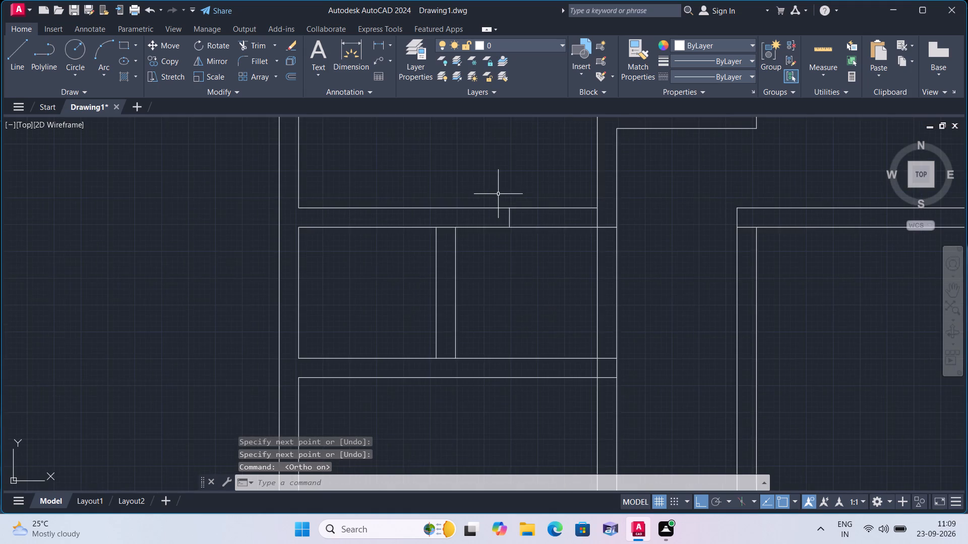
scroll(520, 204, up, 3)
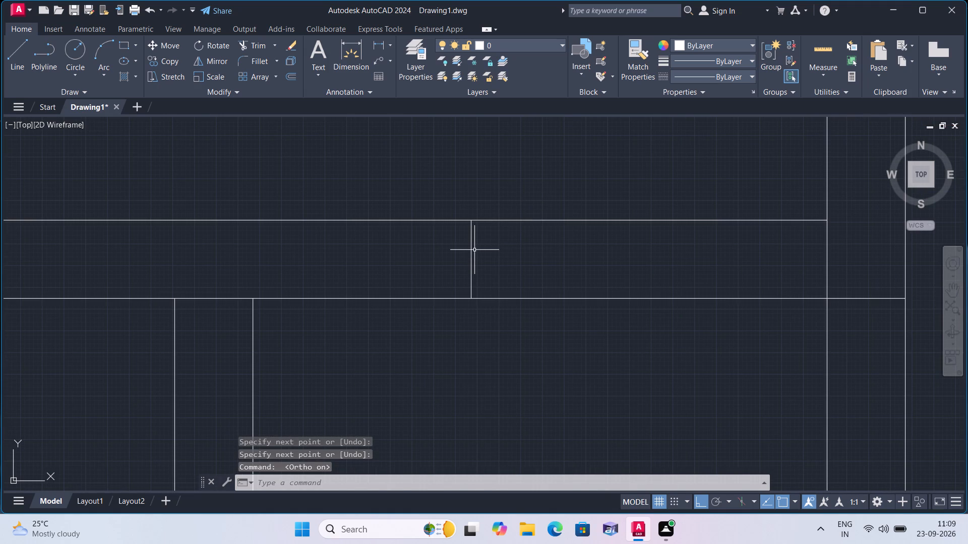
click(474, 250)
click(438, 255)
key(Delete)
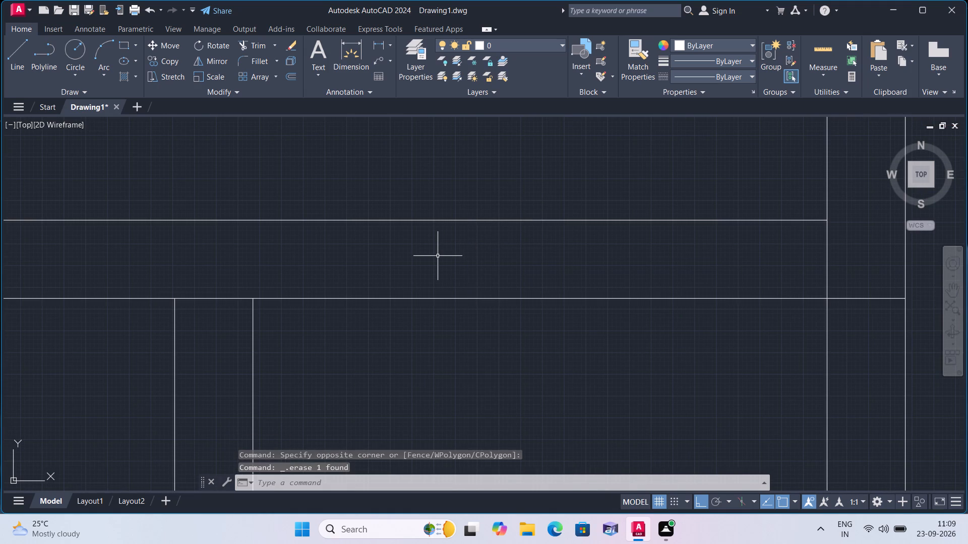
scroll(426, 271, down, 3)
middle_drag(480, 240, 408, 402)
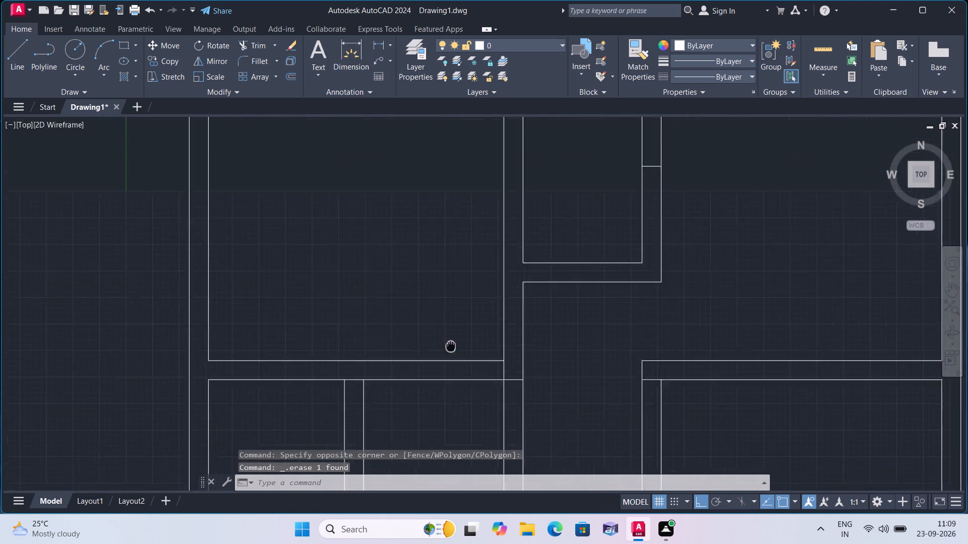
Erase the short line drawn across the small top room's right wall.
middle_drag(408, 402, 361, 443)
scroll(517, 284, up, 3)
click(679, 254)
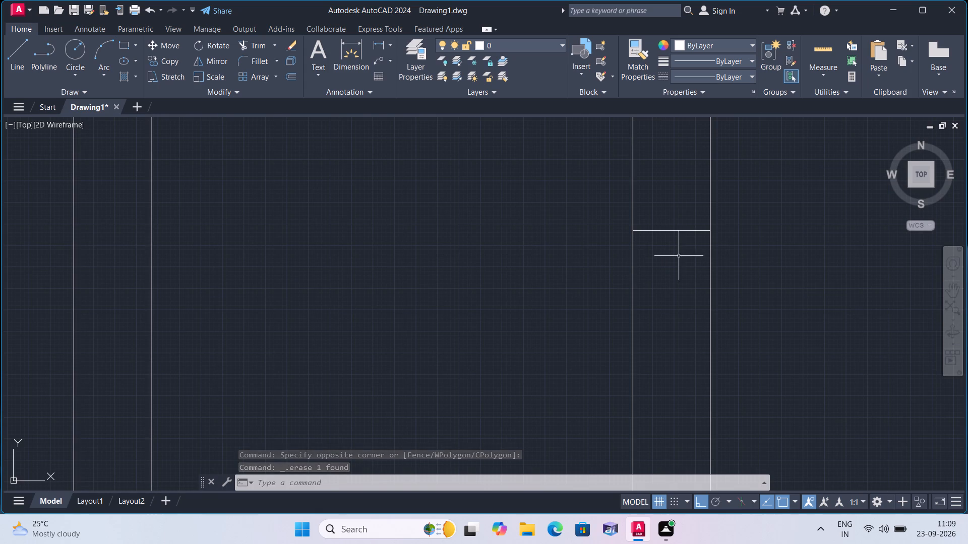
click(674, 192)
key(Delete)
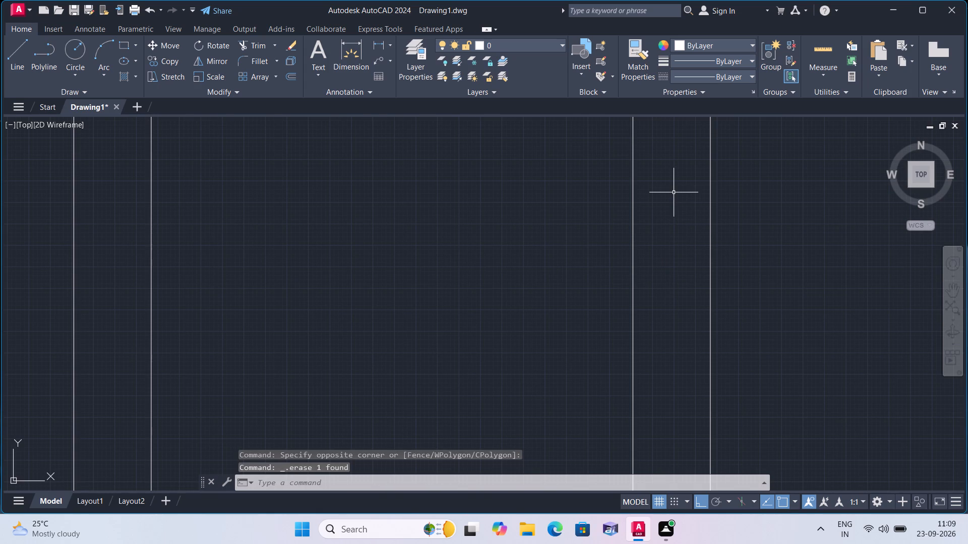
Draw a short vertical line across the horizontal wall below the top-left room, near the wall's right end.
text(l)
key(space)
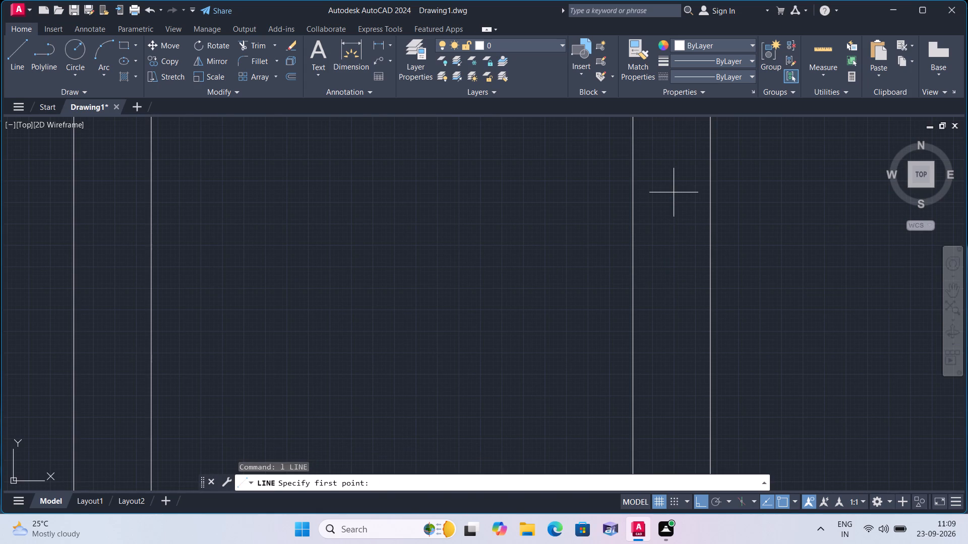
scroll(674, 192, down, 4)
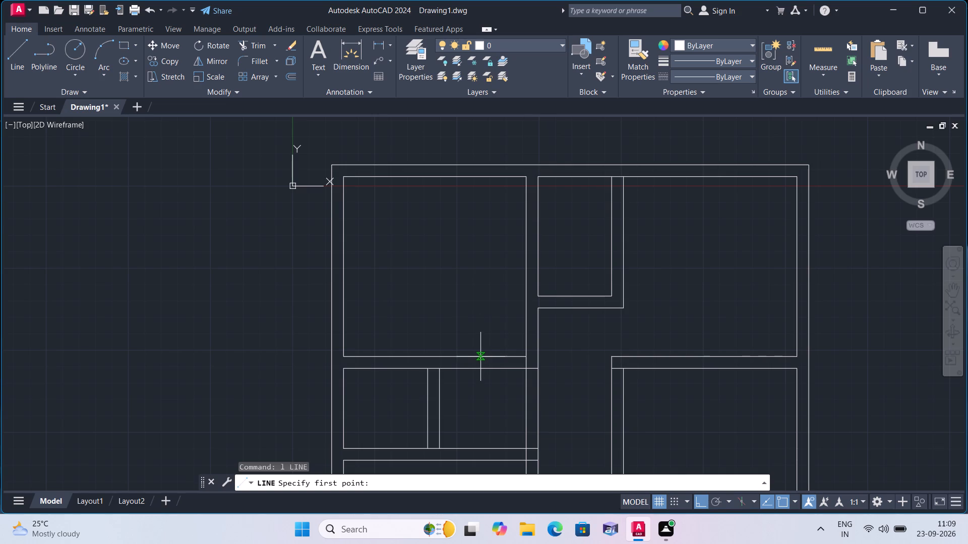
click(481, 356)
click(483, 368)
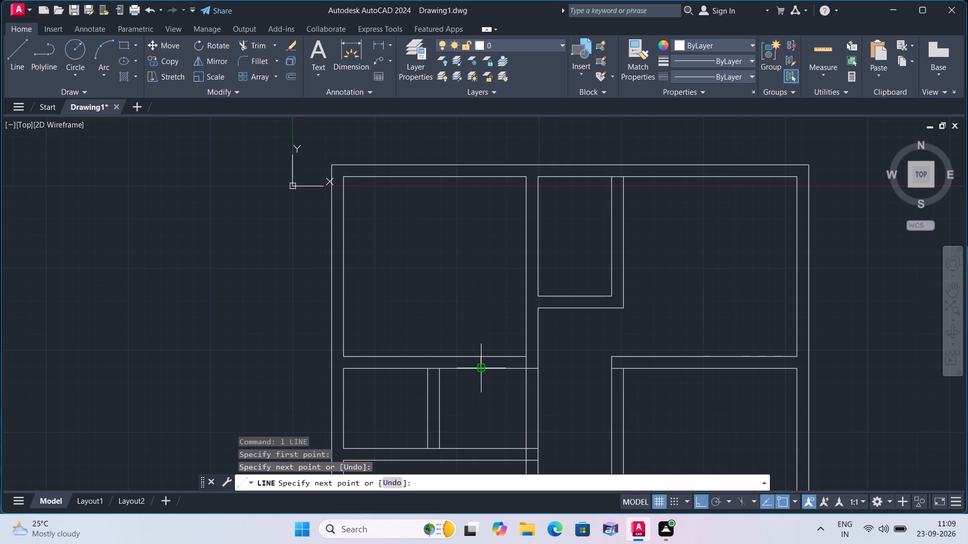
key(Escape)
Draw a short horizontal line across the small top room's right wall, about a third of the way down.
key(space)
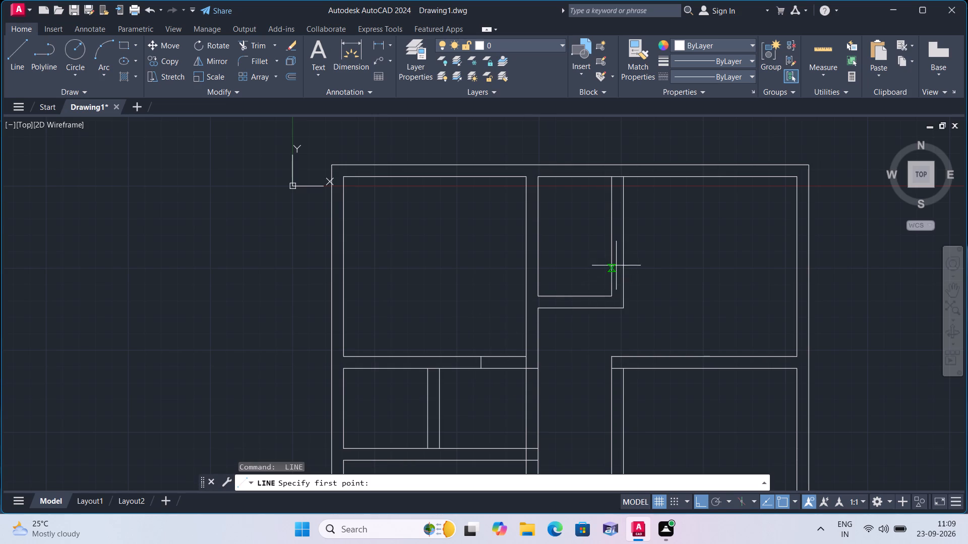
click(623, 216)
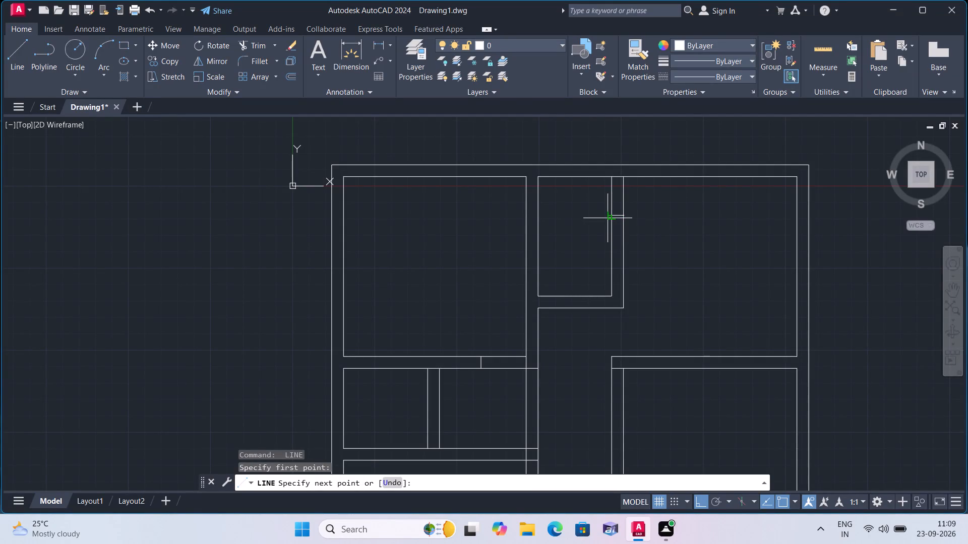
click(608, 218)
key(space)
Draw a short horizontal line across the left wall of the middle-right room, in the wall's upper part.
scroll(616, 248, down, 1)
middle_drag(694, 278, 691, 275)
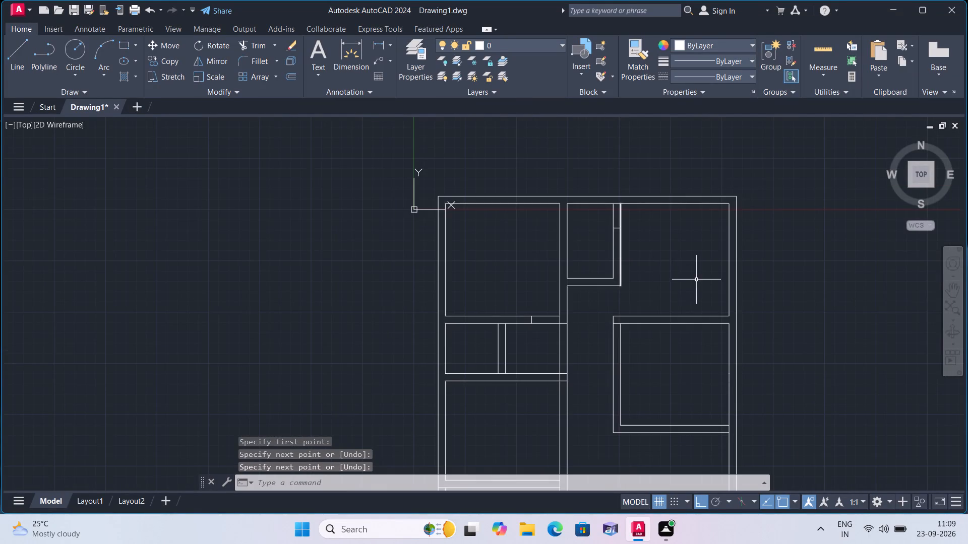
middle_drag(691, 275, 683, 188)
scroll(681, 200, down, 1)
key(space)
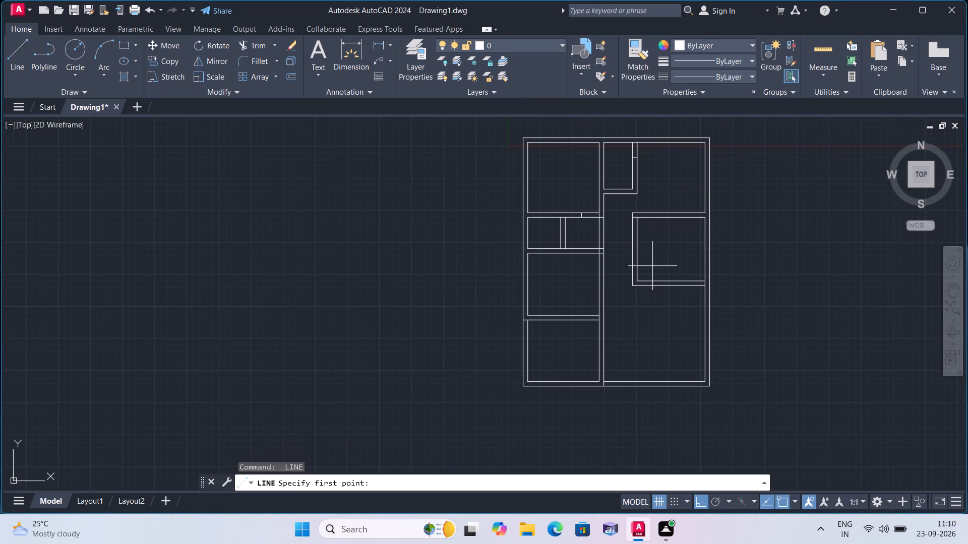
scroll(645, 268, up, 2)
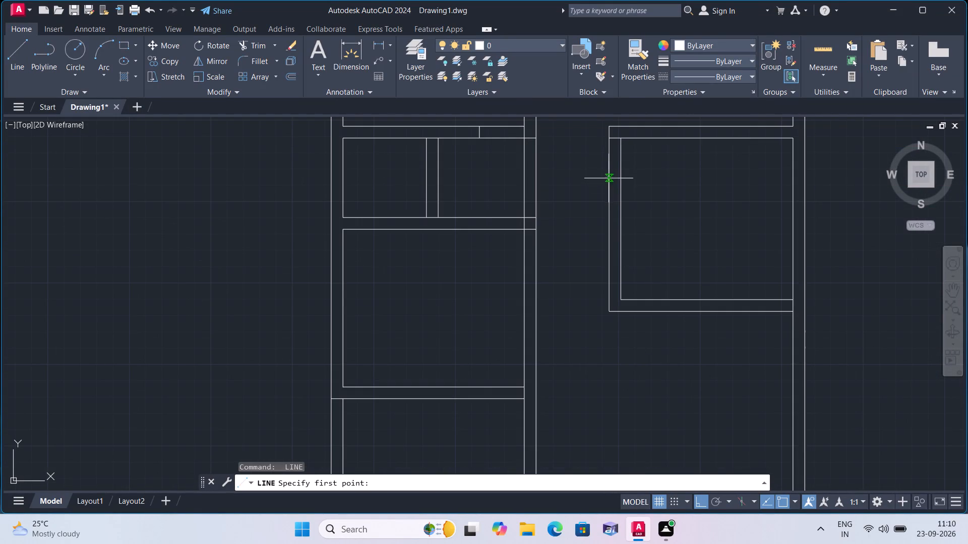
click(610, 188)
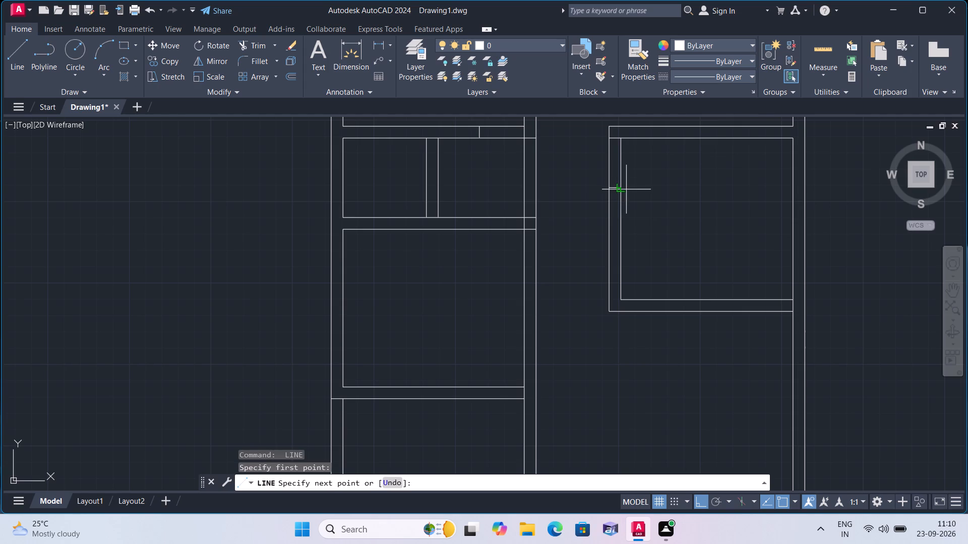
click(619, 188)
key(space)
Draw a short horizontal line across the partition wall between the two small rooms below the top-left room.
scroll(619, 188, down, 1)
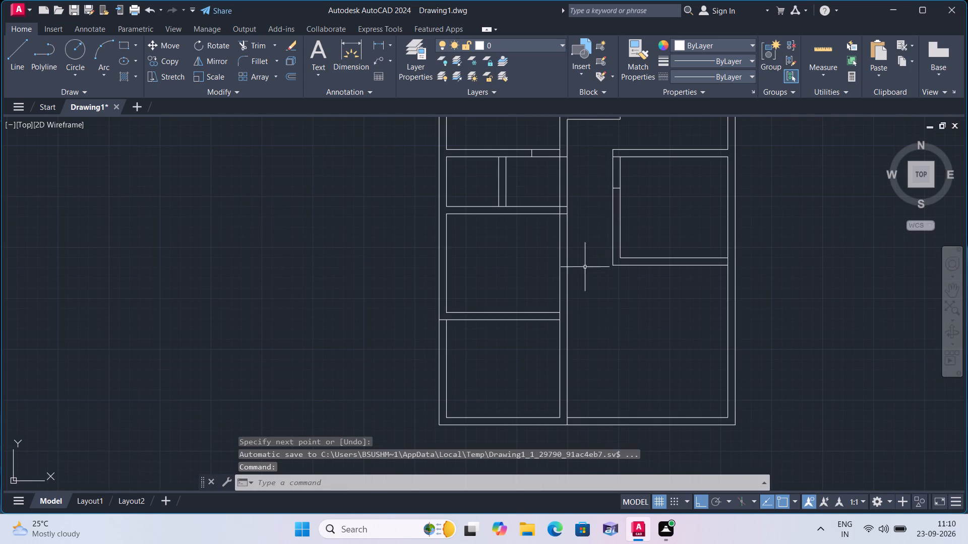
scroll(607, 290, down, 1)
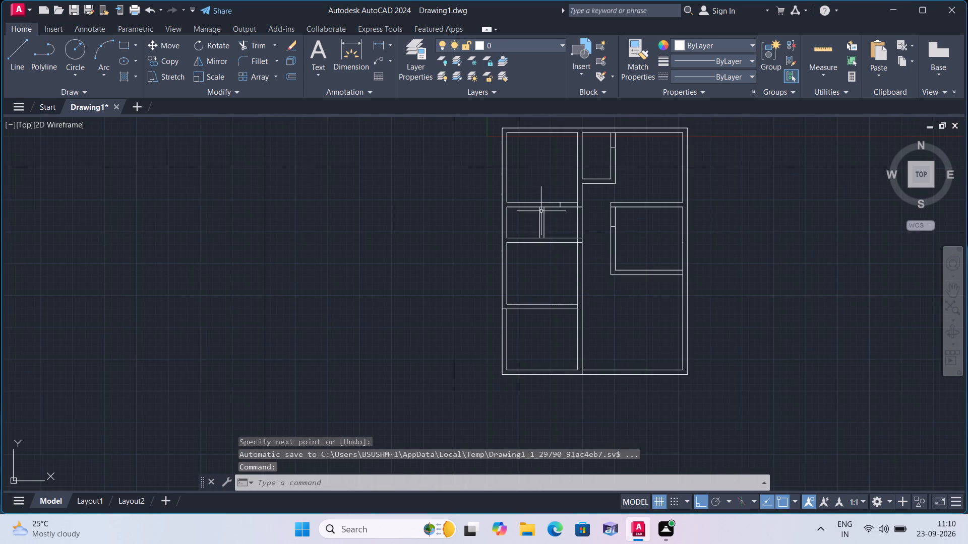
key(space)
scroll(538, 219, up, 2)
click(538, 218)
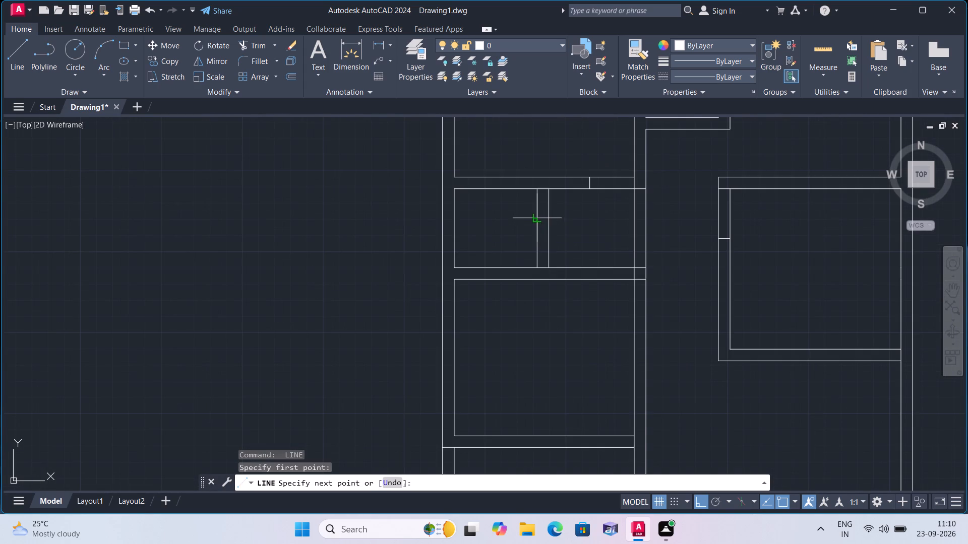
click(550, 217)
key(space)
Draw two short horizontal lines across the right wall of the square room below the two small rooms, marking an opening.
scroll(554, 310, down, 1)
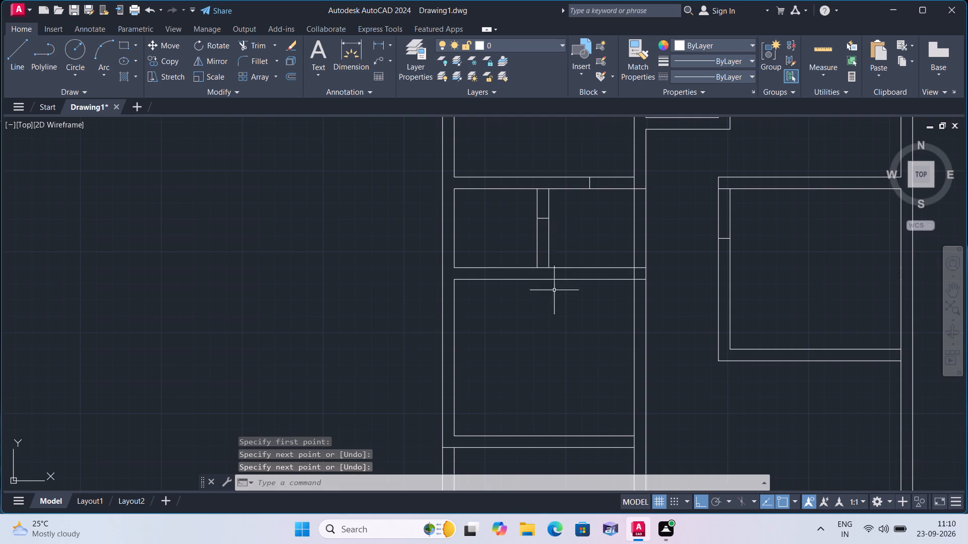
middle_drag(558, 329, 546, 250)
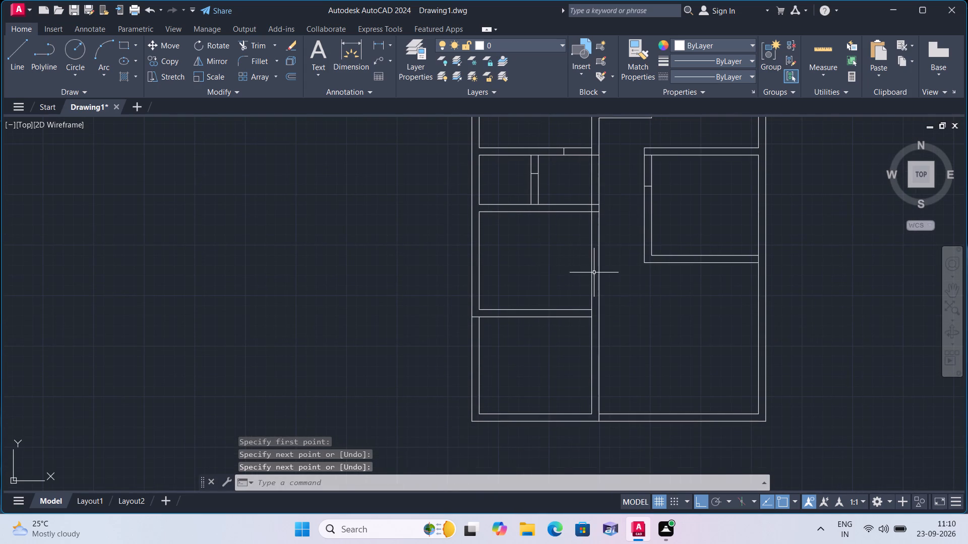
key(space)
scroll(587, 246, up, 2)
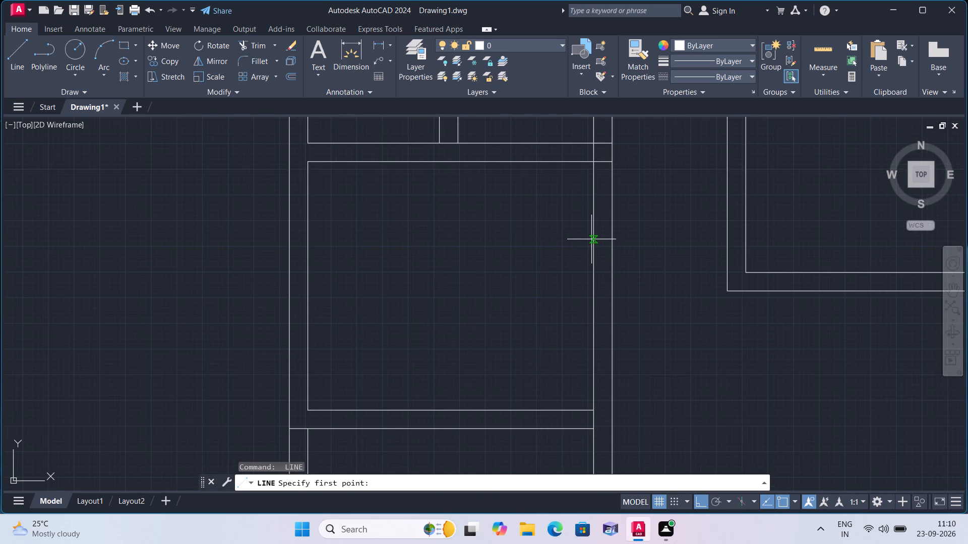
click(592, 220)
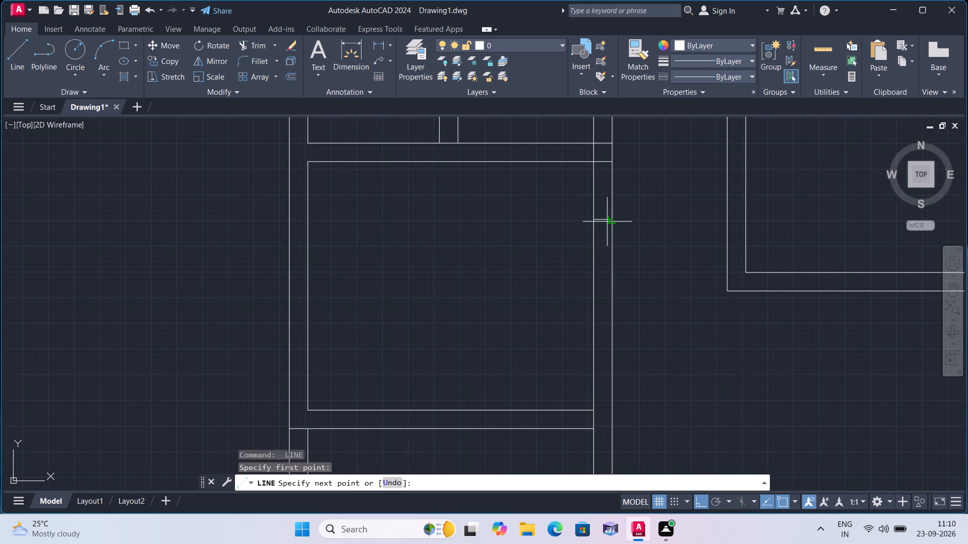
click(611, 222)
key(space)
key(space)
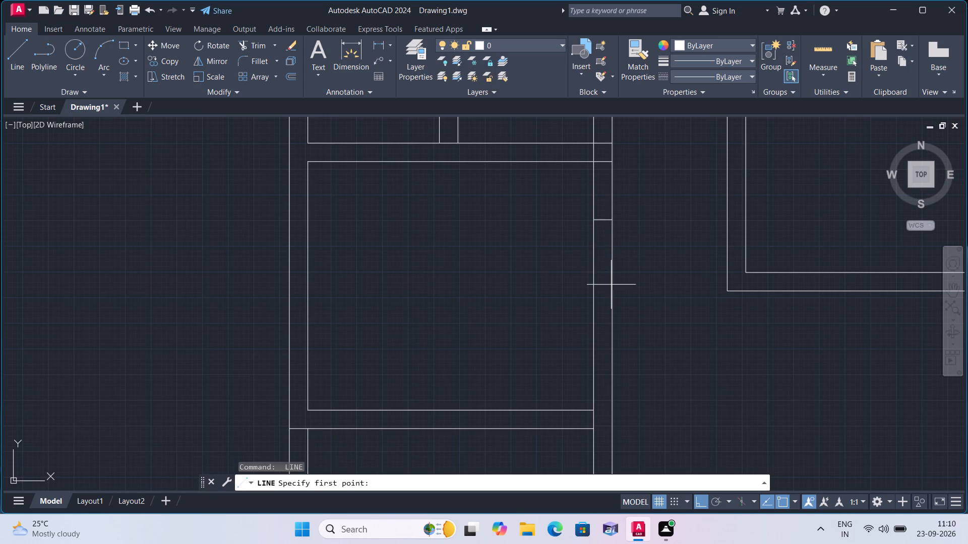
click(611, 288)
click(594, 290)
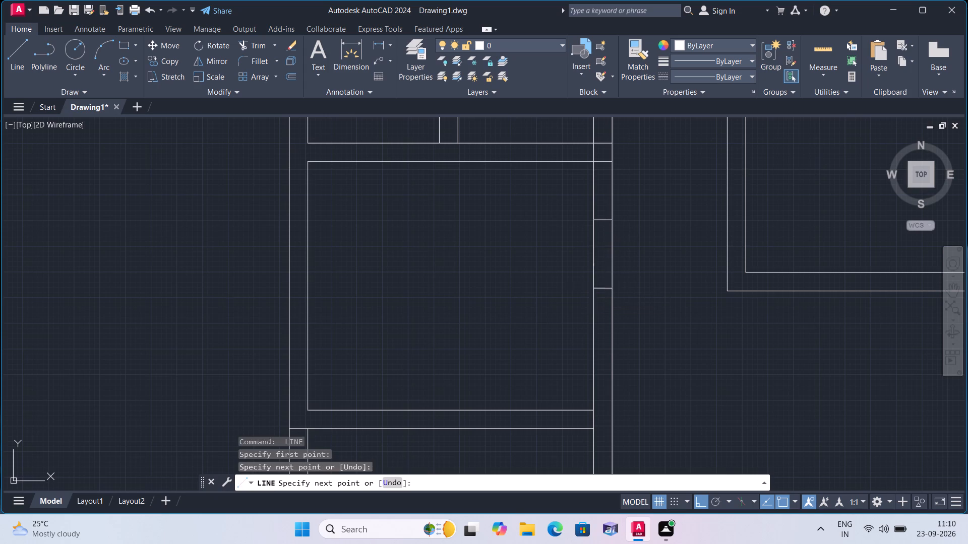
key(space)
Draw a short vertical line across the horizontal wall above the bottom-left room, near the wall's right end.
key(space)
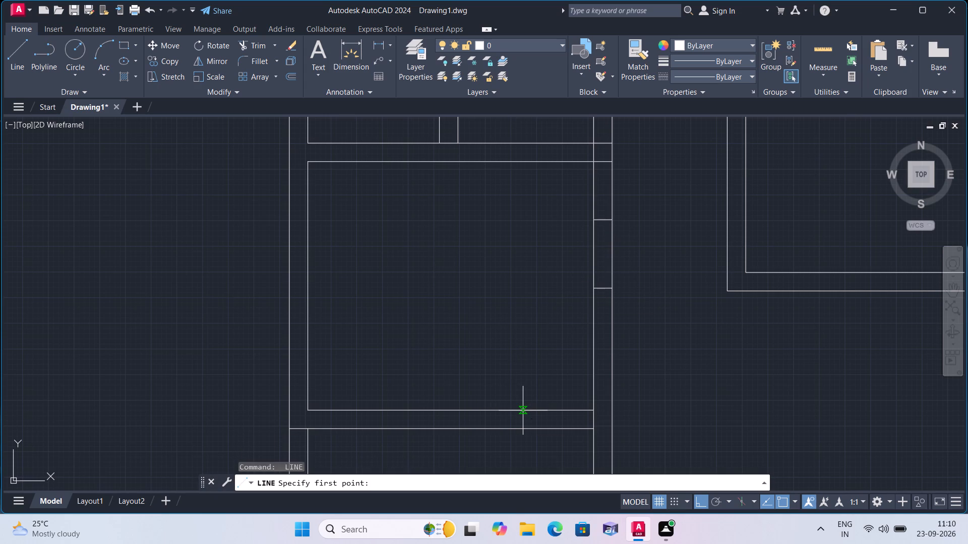
click(523, 411)
click(521, 429)
key(space)
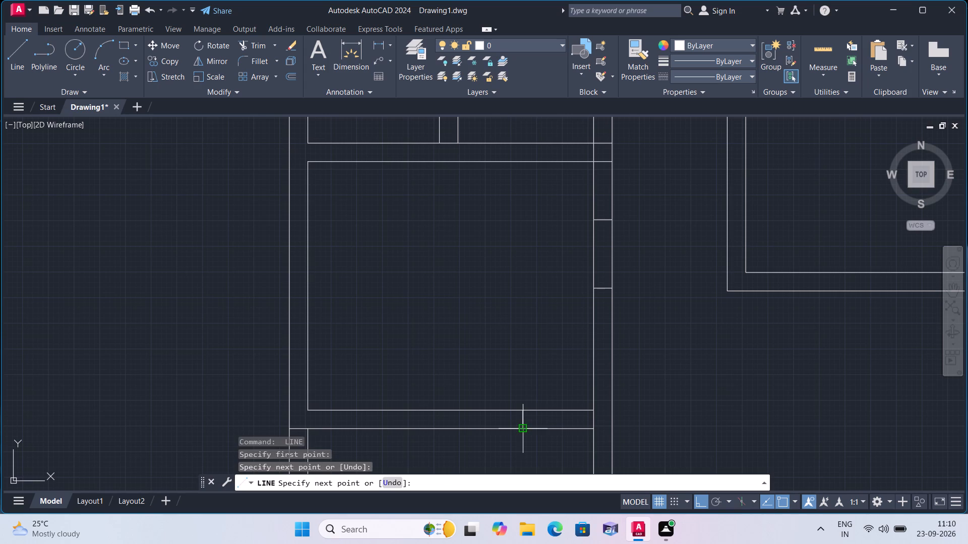
Draw a short horizontal line across the outer left wall of the bottom-left room, in its upper part.
middle_drag(526, 343, 528, 201)
scroll(524, 252, down, 1)
key(space)
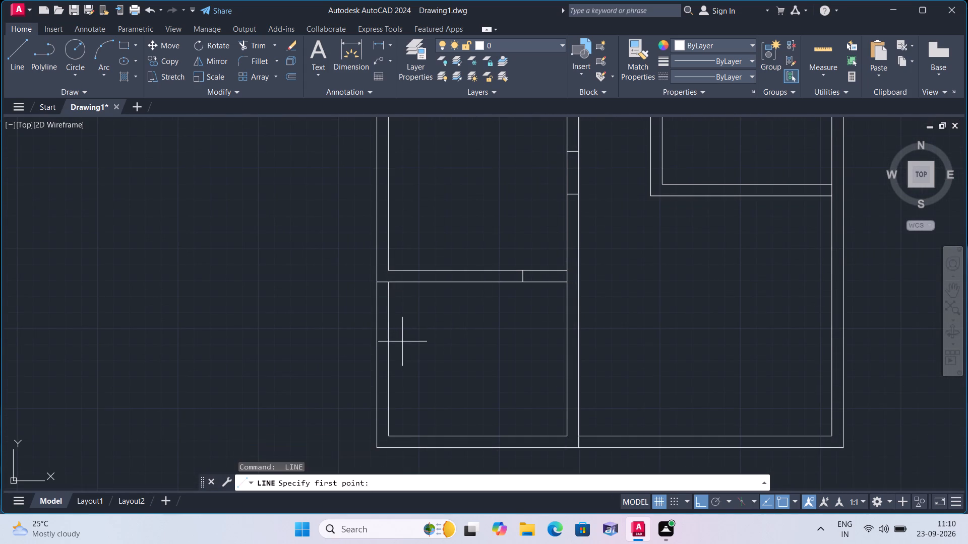
scroll(400, 335, up, 2)
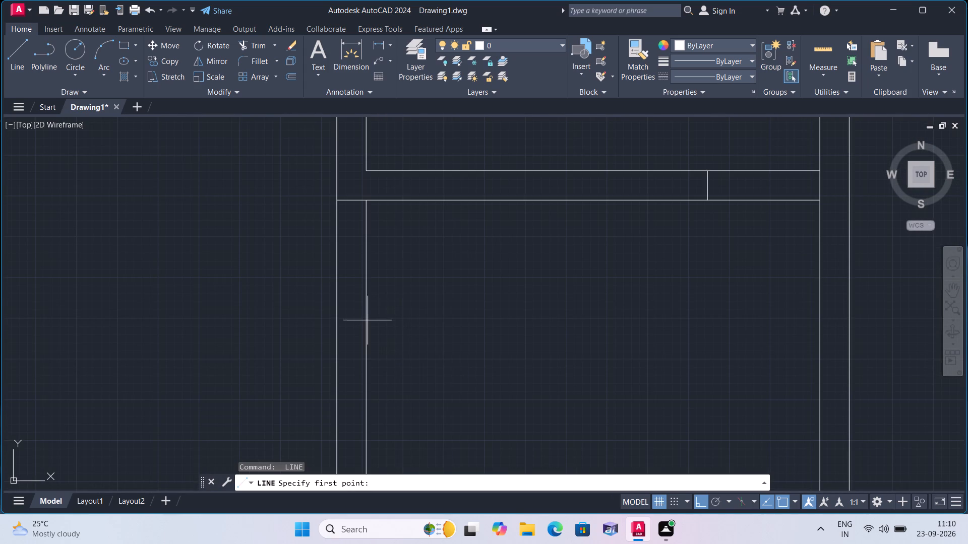
click(365, 317)
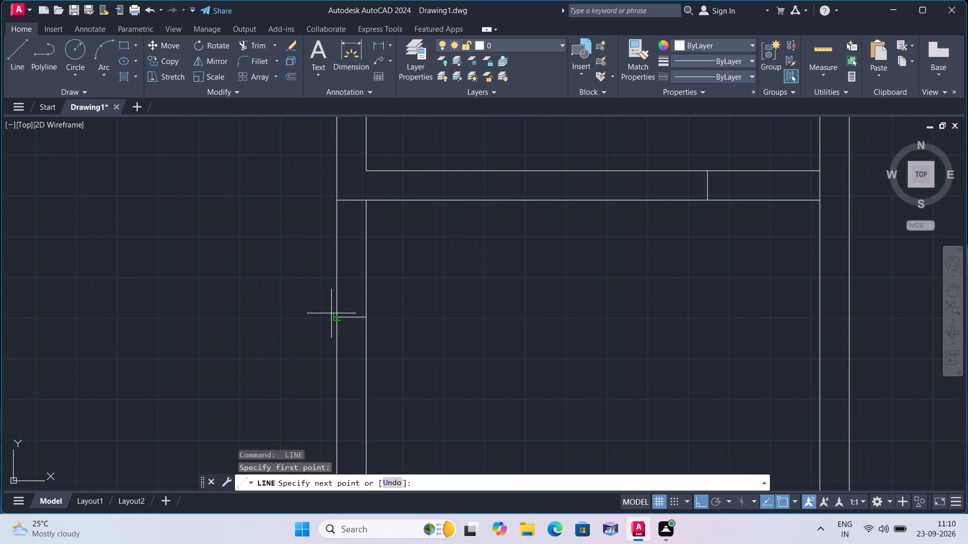
click(331, 313)
key(space)
Draw a stepped line inside the bottom-left room from the left wall mark rightward, down, and right to the room's right wall.
scroll(340, 315, down, 2)
middle_drag(404, 325, 384, 197)
scroll(384, 193, down, 1)
key(space)
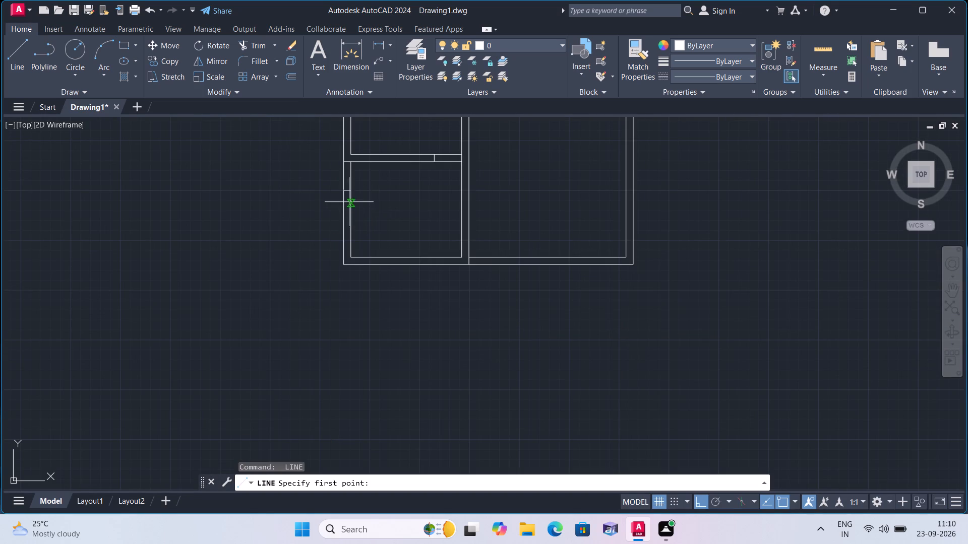
click(352, 191)
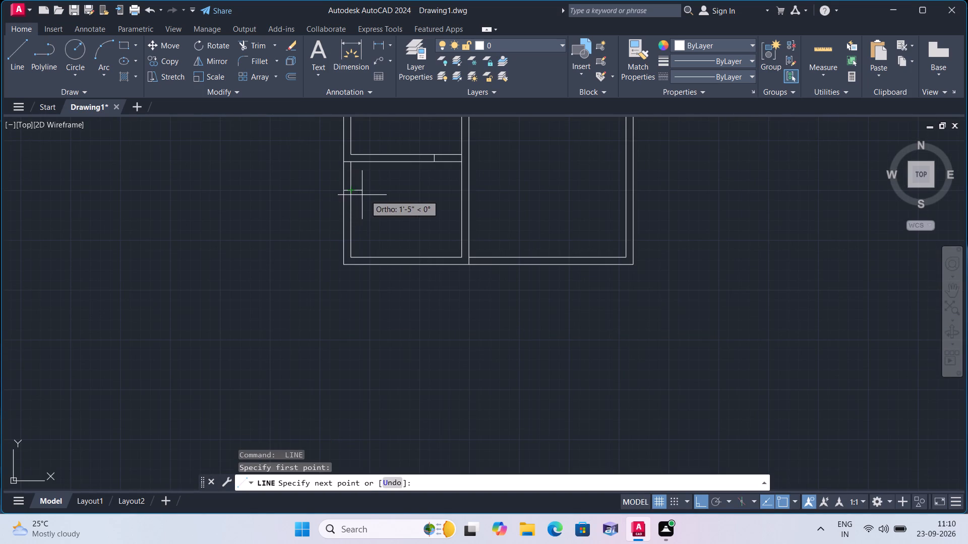
click(379, 195)
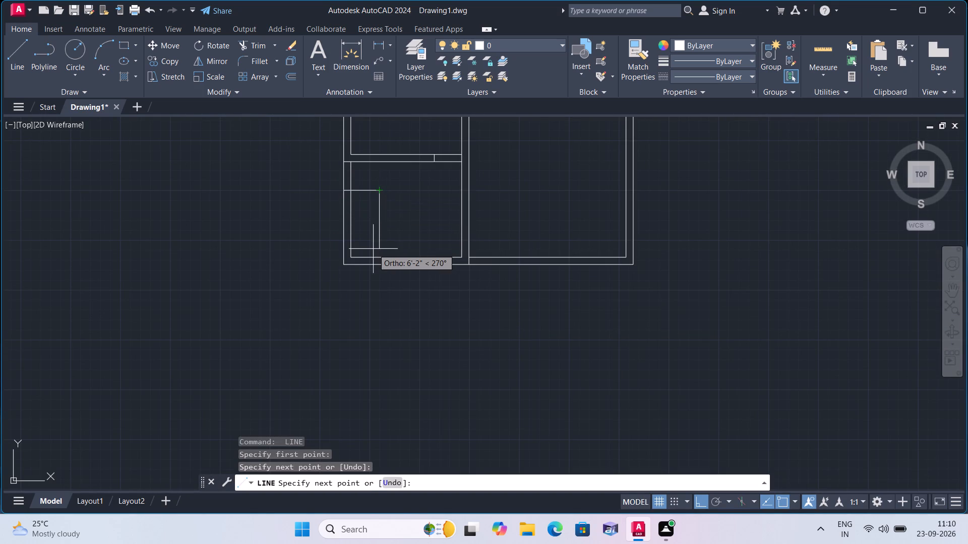
click(381, 241)
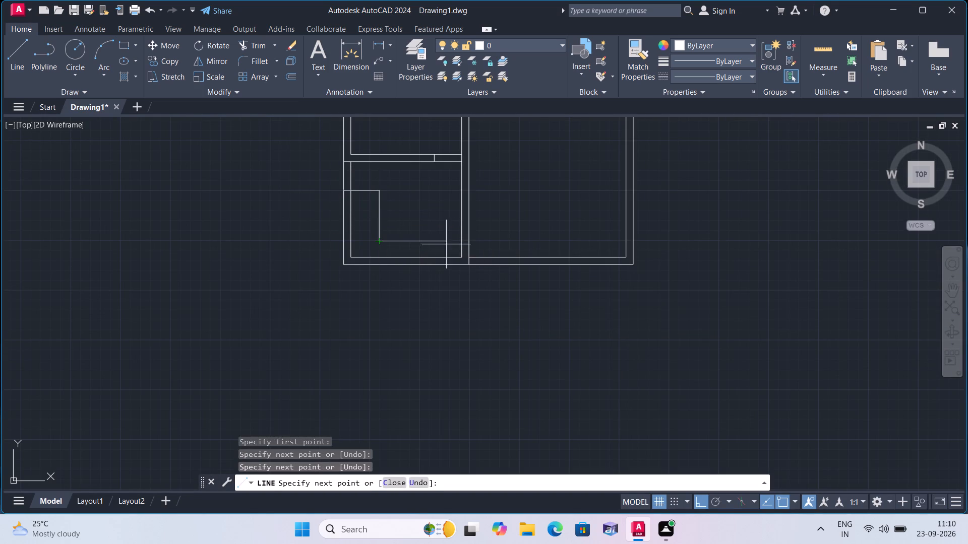
click(460, 242)
key(space)
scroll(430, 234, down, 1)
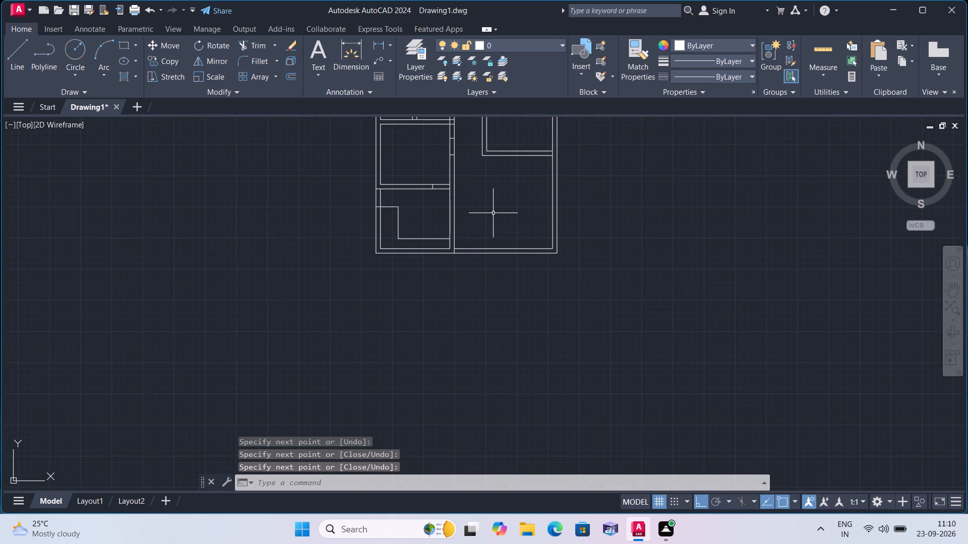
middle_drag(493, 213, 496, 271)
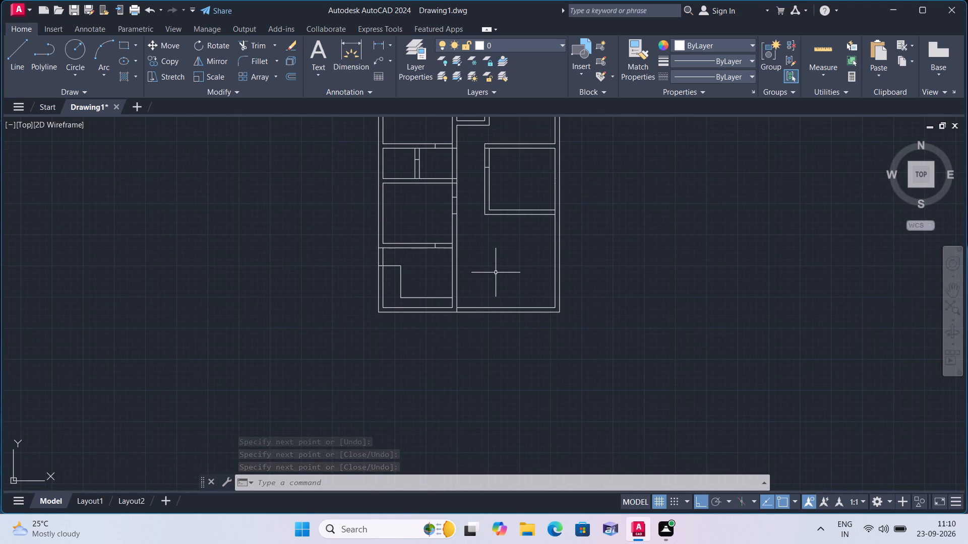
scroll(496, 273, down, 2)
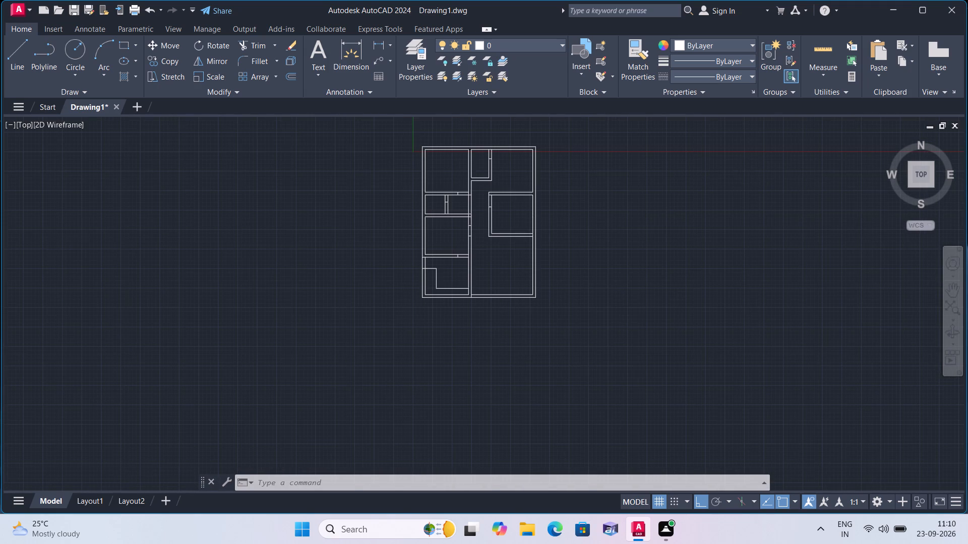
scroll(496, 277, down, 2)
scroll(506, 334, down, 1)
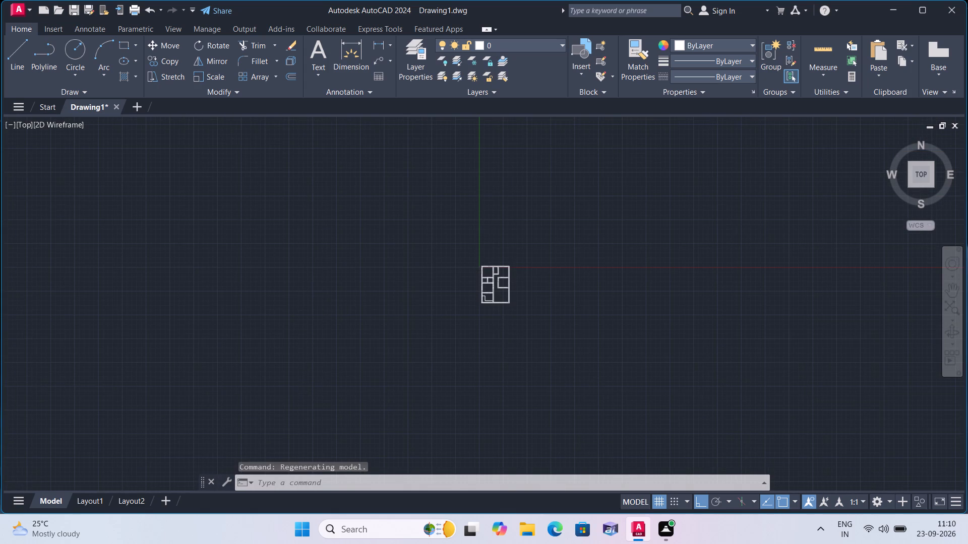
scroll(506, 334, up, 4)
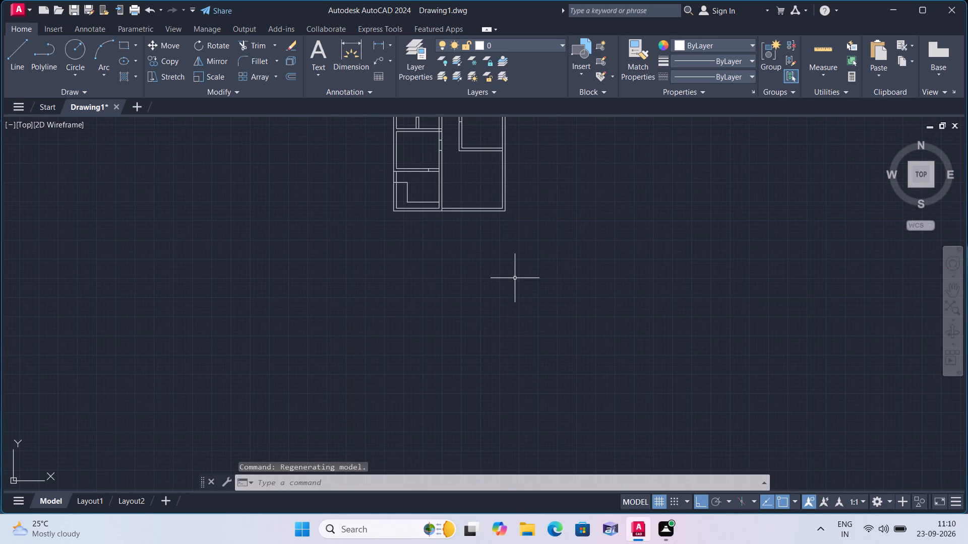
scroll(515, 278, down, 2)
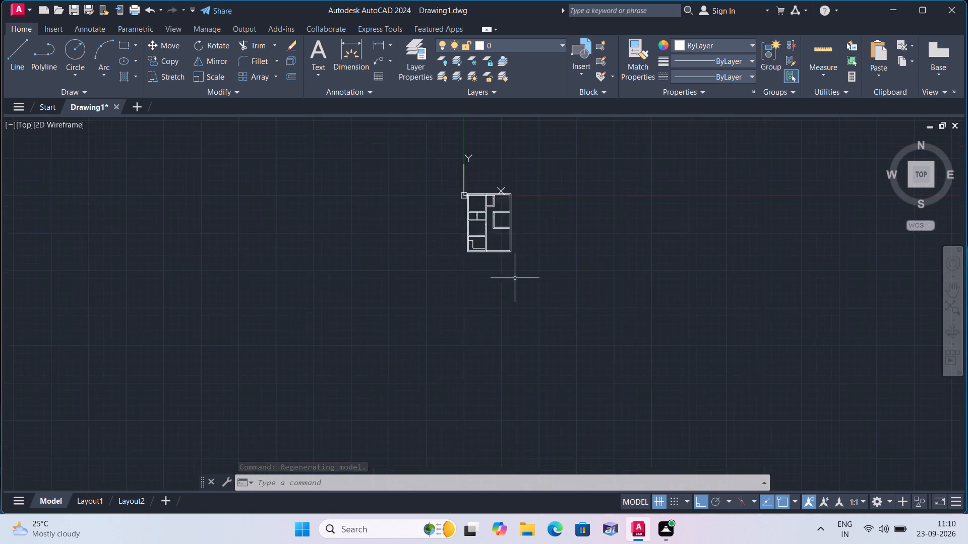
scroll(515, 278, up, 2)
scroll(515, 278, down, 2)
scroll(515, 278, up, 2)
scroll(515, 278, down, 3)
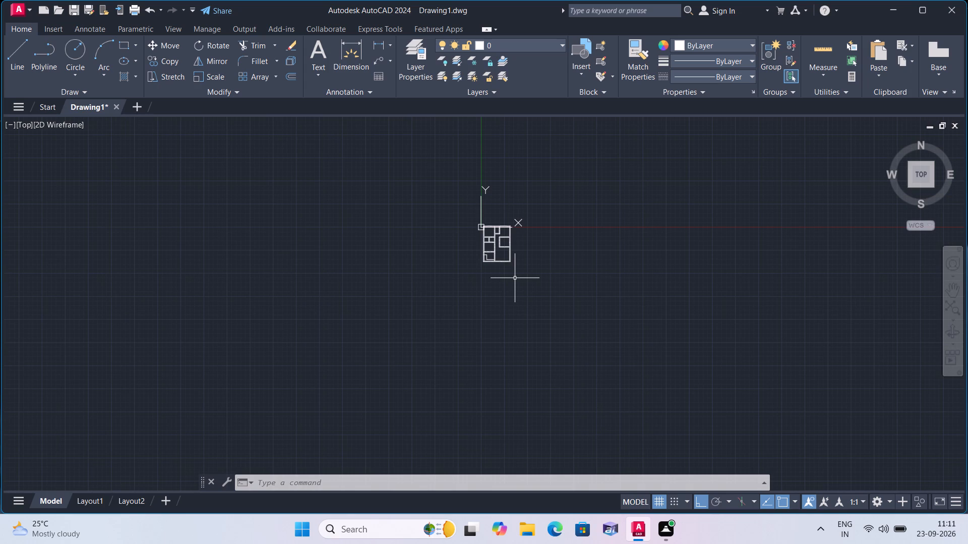
Trim away the wall beneath the top-left room beyond its end mark, and the small-room partition above its short cross line.
scroll(515, 277, up, 1)
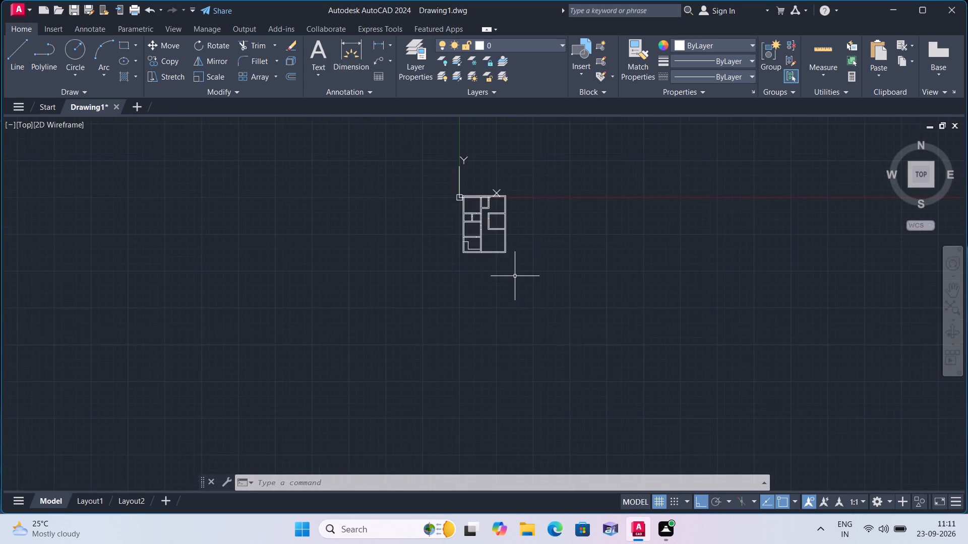
scroll(515, 276, up, 5)
middle_drag(508, 258, 519, 278)
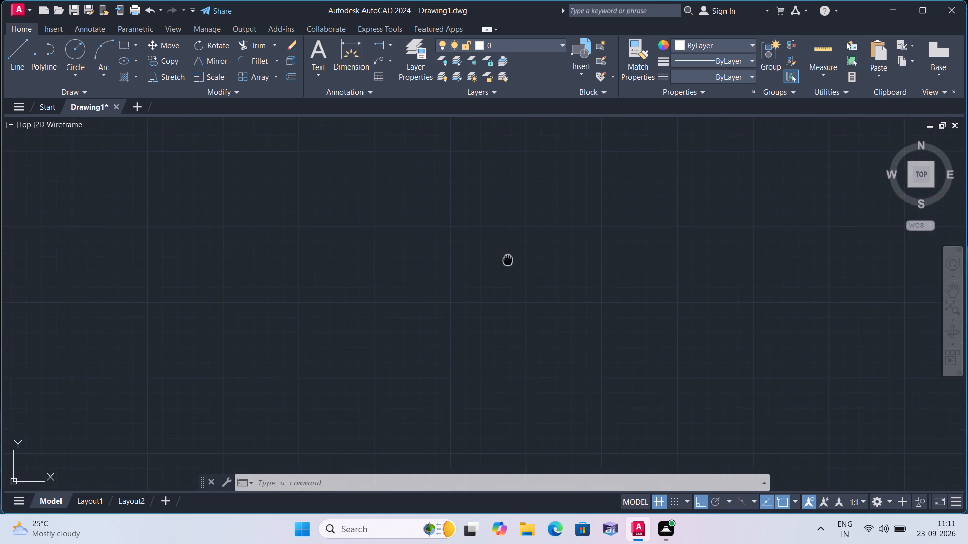
middle_drag(519, 278, 566, 400)
scroll(570, 407, down, 1)
middle_drag(439, 233, 468, 289)
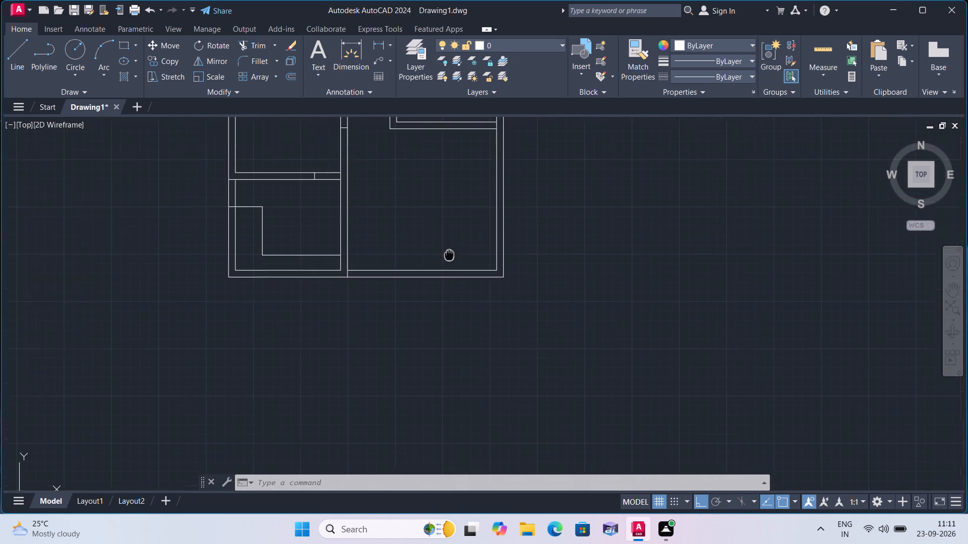
middle_drag(468, 289, 515, 379)
scroll(515, 379, down, 2)
scroll(588, 322, down, 1)
text(trim)
key(space)
scroll(496, 269, up, 3)
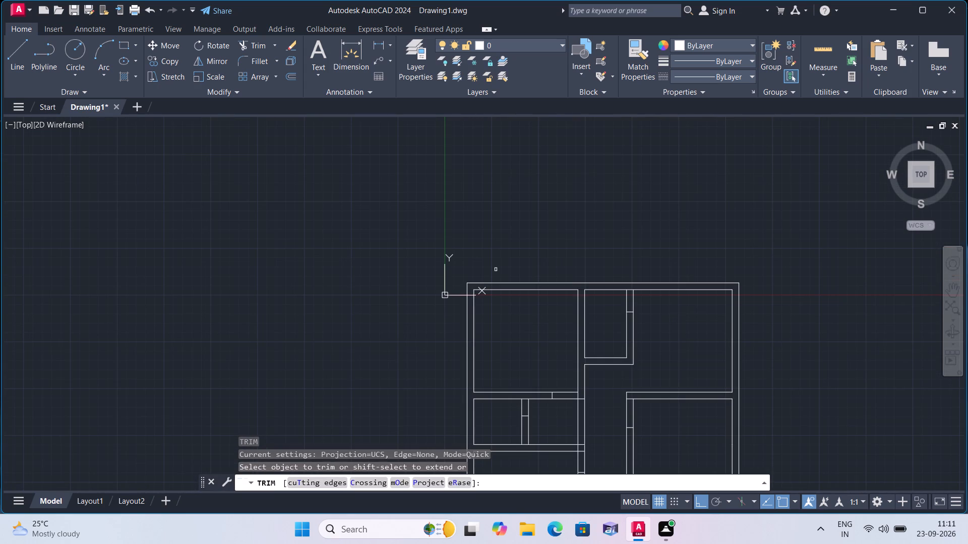
scroll(514, 307, up, 1)
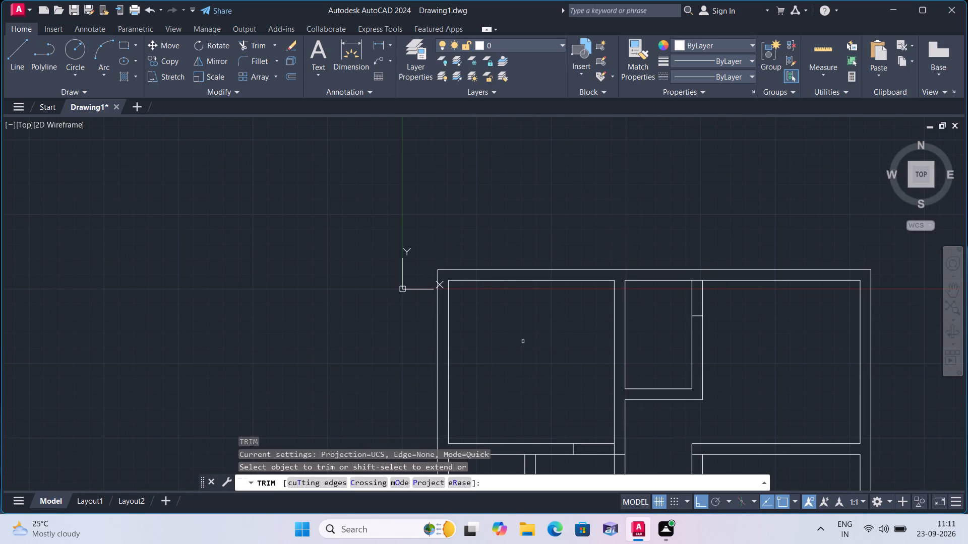
middle_drag(523, 342, 437, 254)
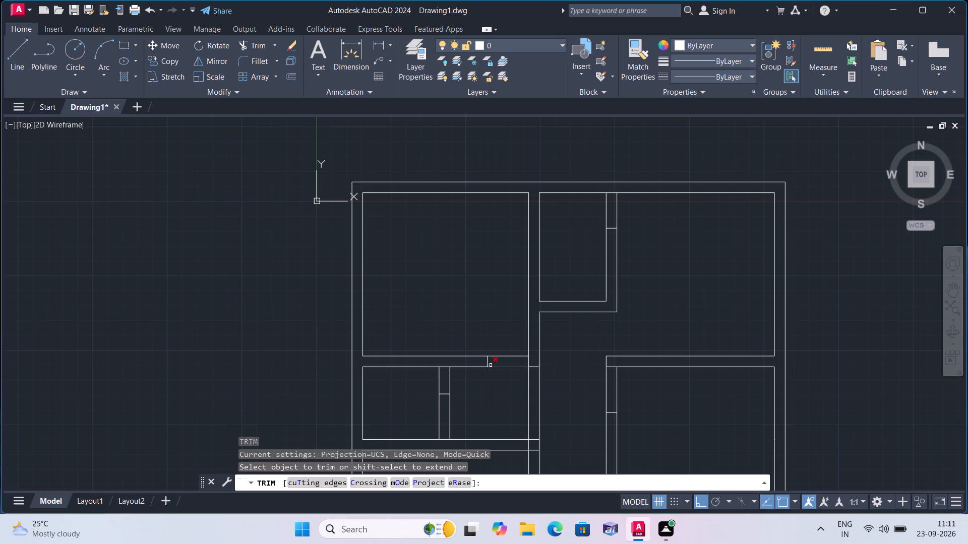
click(500, 370)
click(505, 341)
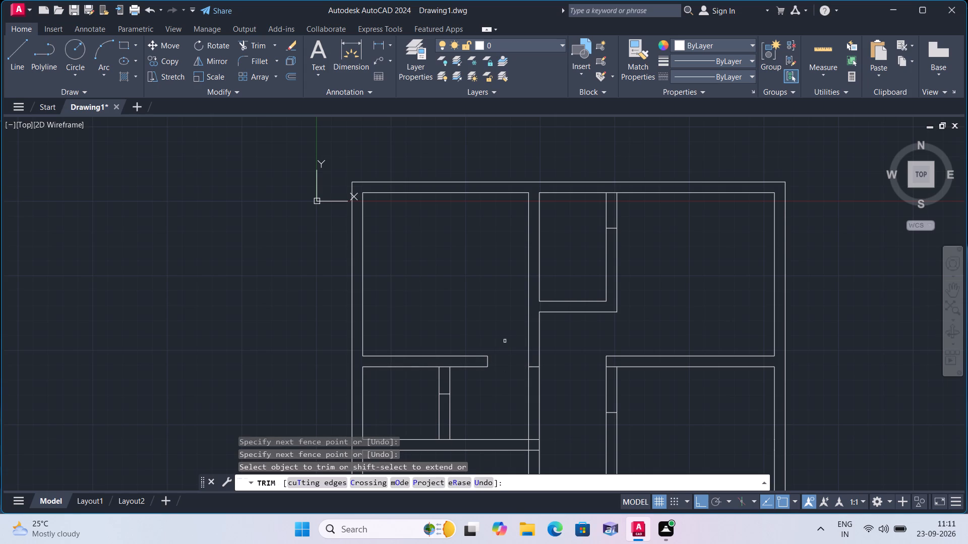
click(465, 383)
click(425, 381)
Trim the openings above the marks in the small upper-middle room's right wall and the middle-right room's left wall.
click(603, 212)
click(631, 206)
scroll(651, 237, down, 1)
middle_drag(677, 268, 626, 202)
scroll(638, 219, down, 1)
scroll(622, 257, up, 3)
click(602, 247)
click(468, 234)
Trim the central vertical wall between its two short marks to open the square room's doorway.
scroll(468, 234, down, 1)
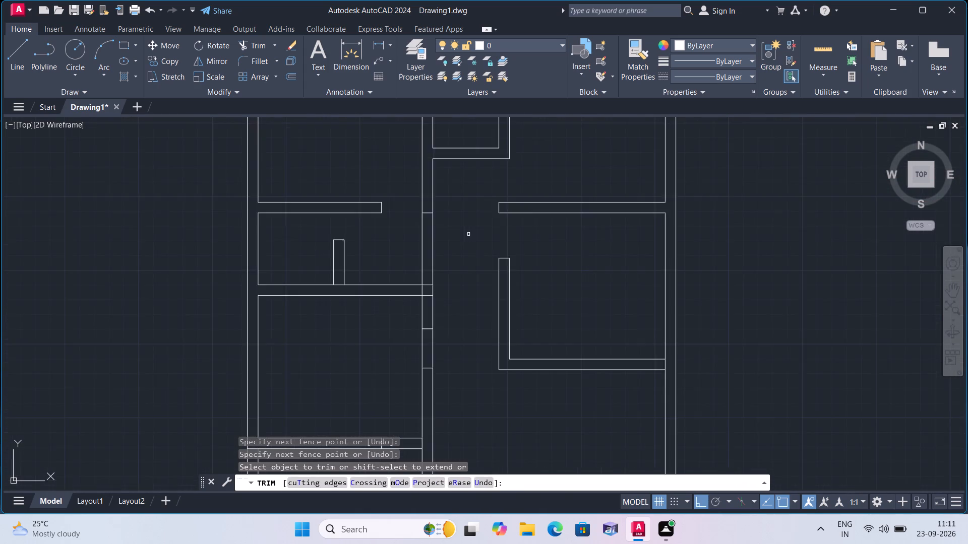
scroll(468, 234, down, 1)
scroll(455, 305, up, 2)
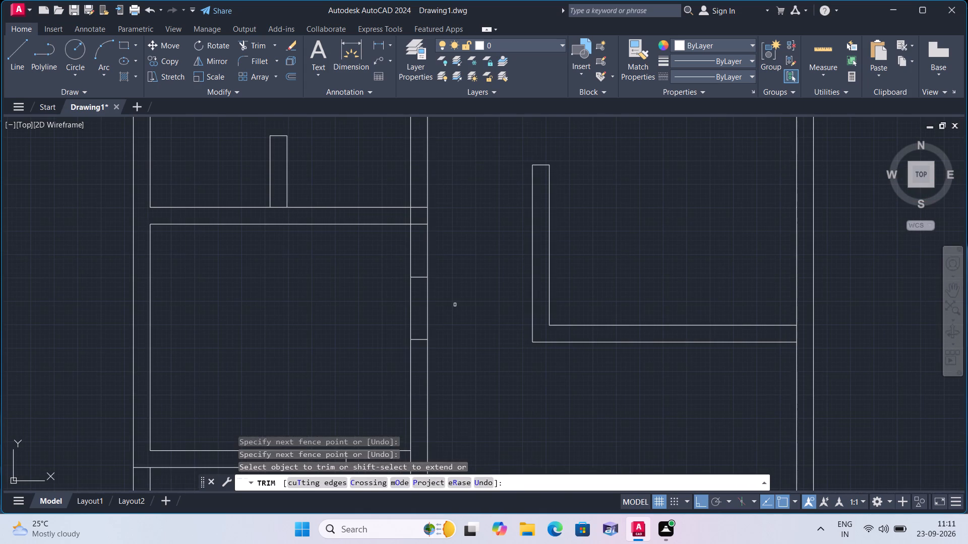
click(455, 304)
click(393, 307)
Trim the bottom-left room's upper wall beyond its mark, and the left wall's inner line between that wall and the stepped line.
scroll(393, 307, down, 2)
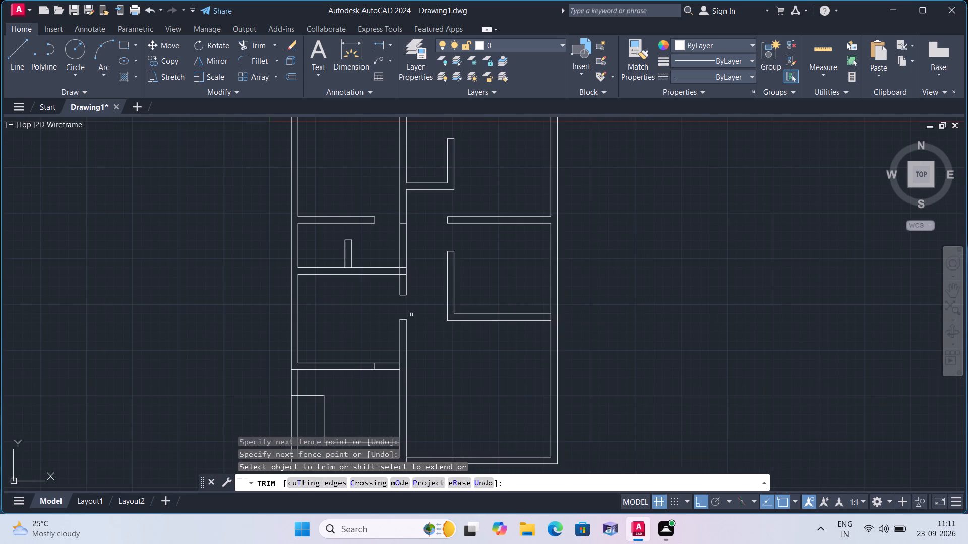
middle_drag(454, 351, 466, 229)
scroll(466, 229, down, 1)
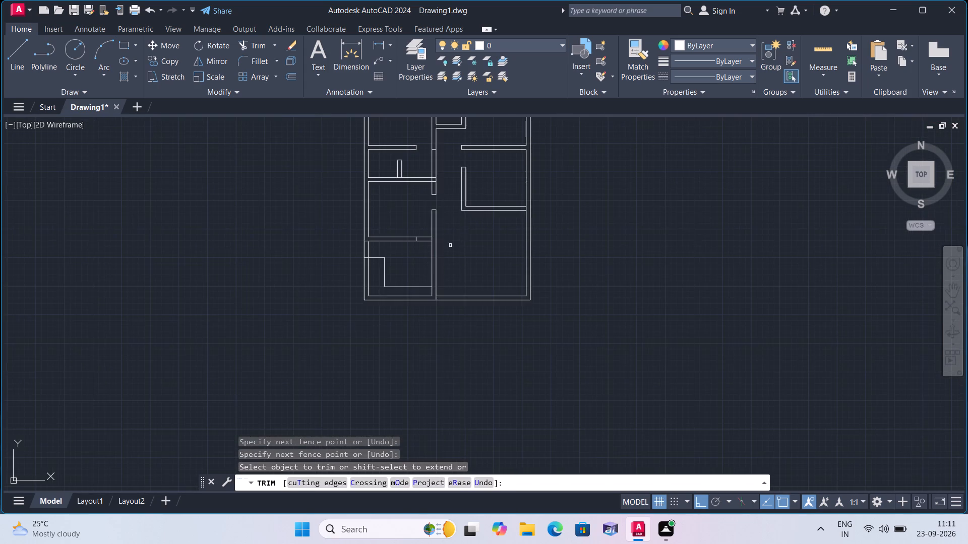
scroll(430, 254, up, 3)
drag(385, 240, 390, 225)
drag(389, 157, 389, 180)
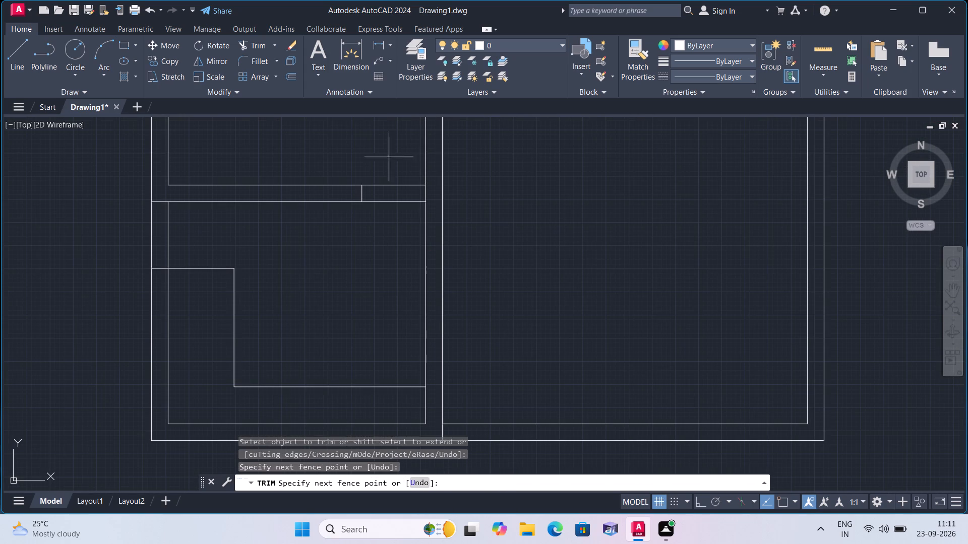
drag(389, 180, 393, 271)
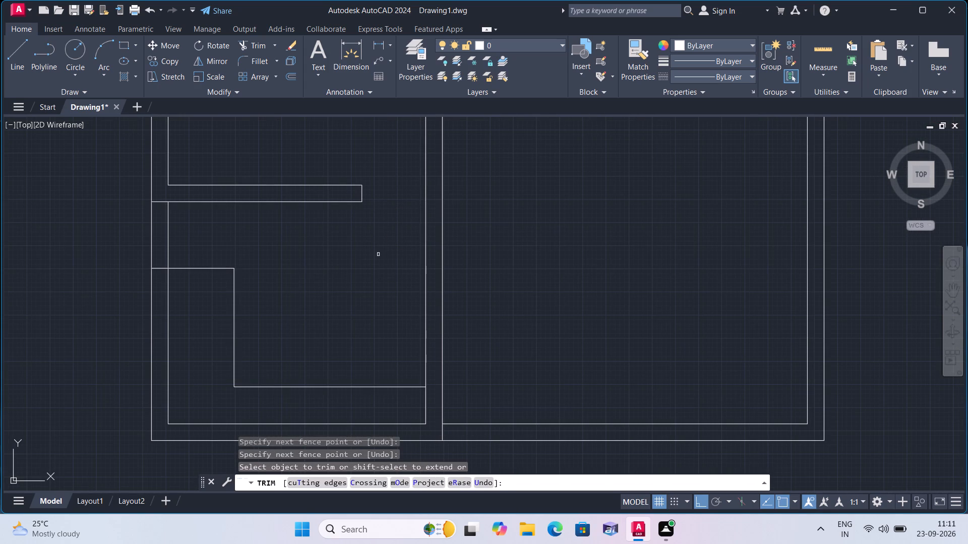
click(166, 222)
Trim the short inner right-wall segment where the middle-right room's bottom wall meets the outer wall.
scroll(198, 233, down, 1)
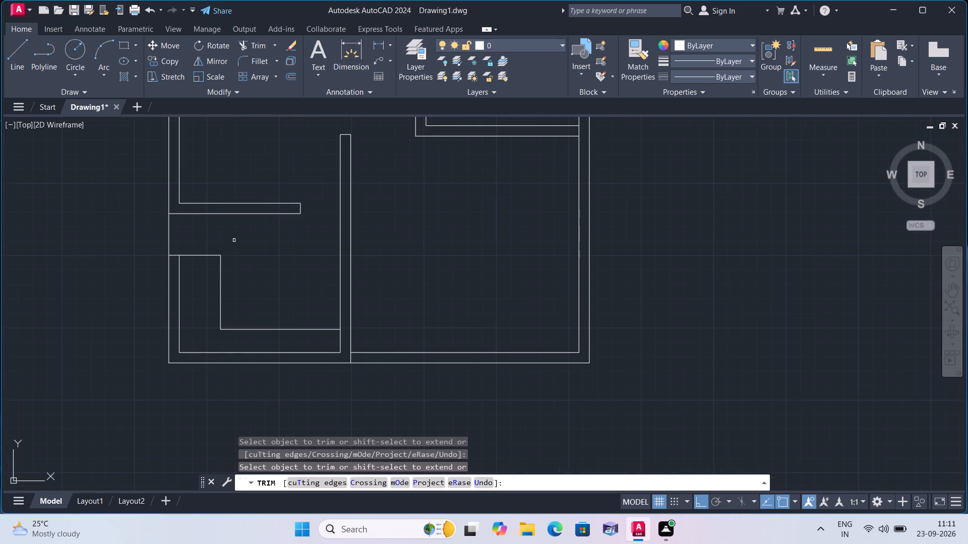
scroll(440, 265, down, 2)
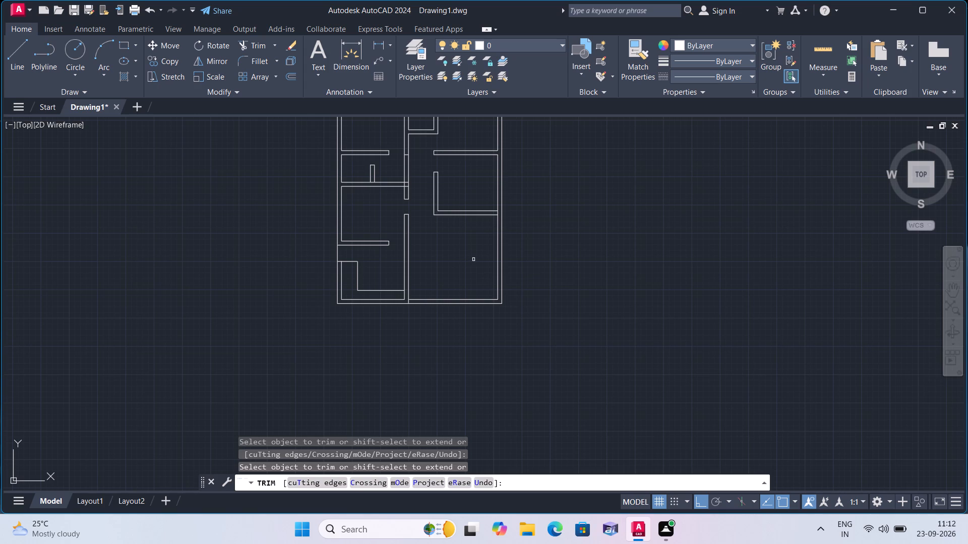
scroll(492, 224, up, 2)
click(504, 198)
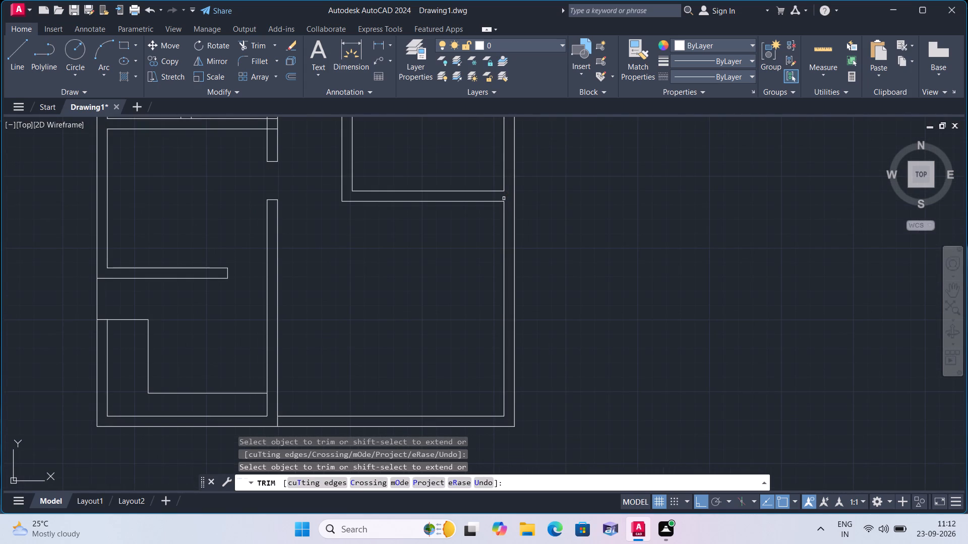
key(Escape)
Offset the inner line of the lower-right room's bottom wall 5' upward into the room.
text(offset)
key(space)
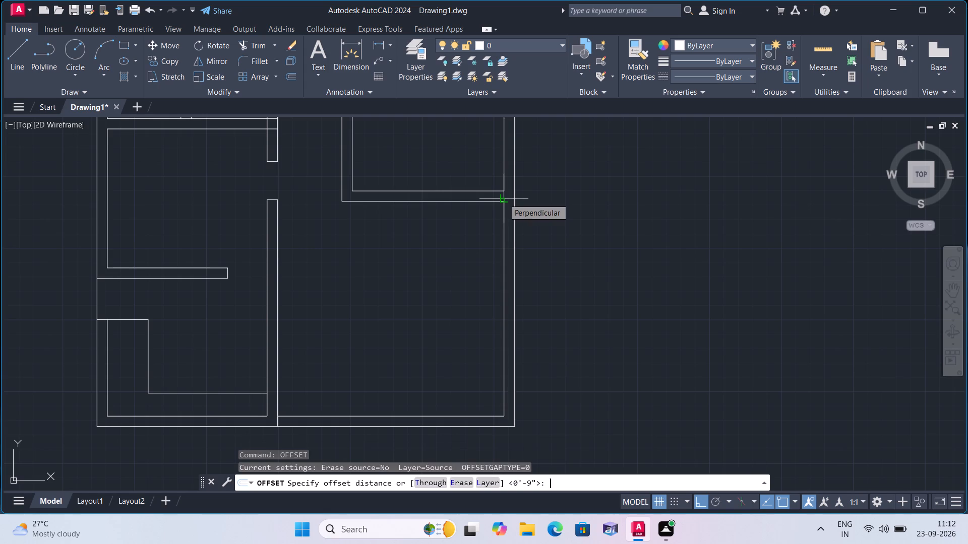
text(5')
key(space)
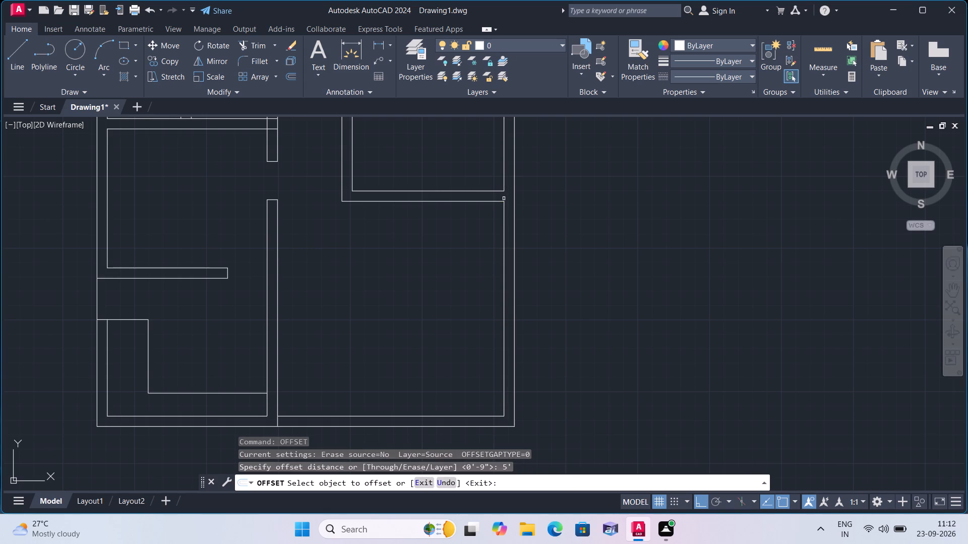
click(406, 416)
click(404, 339)
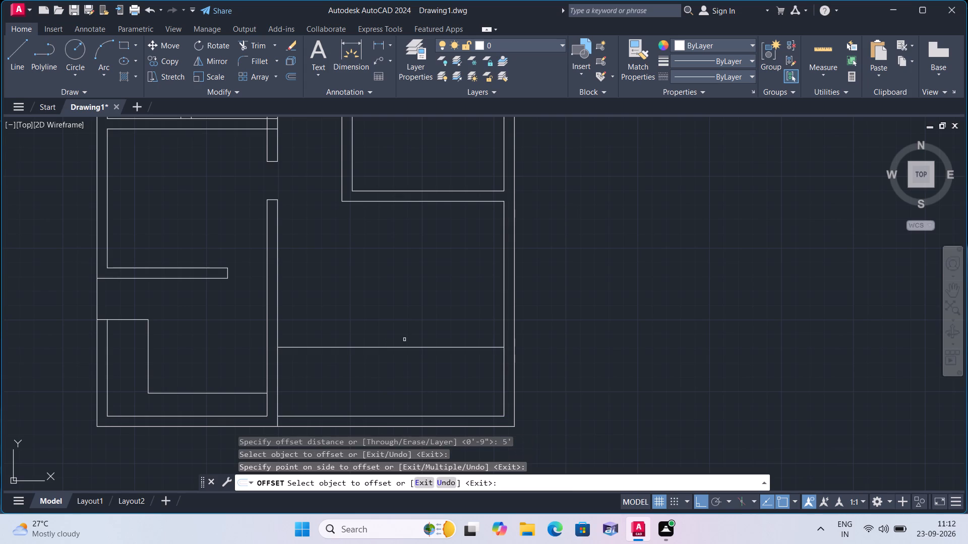
key(space)
Offset the new horizontal line in the lower-right room 9" upward to give the wall its thickness.
key(space)
text(9")
key(space)
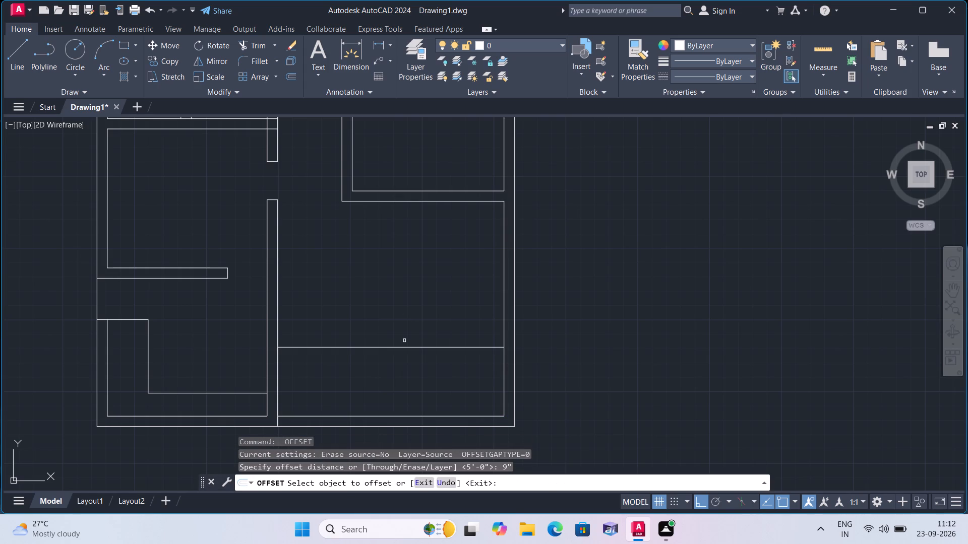
click(410, 348)
click(409, 296)
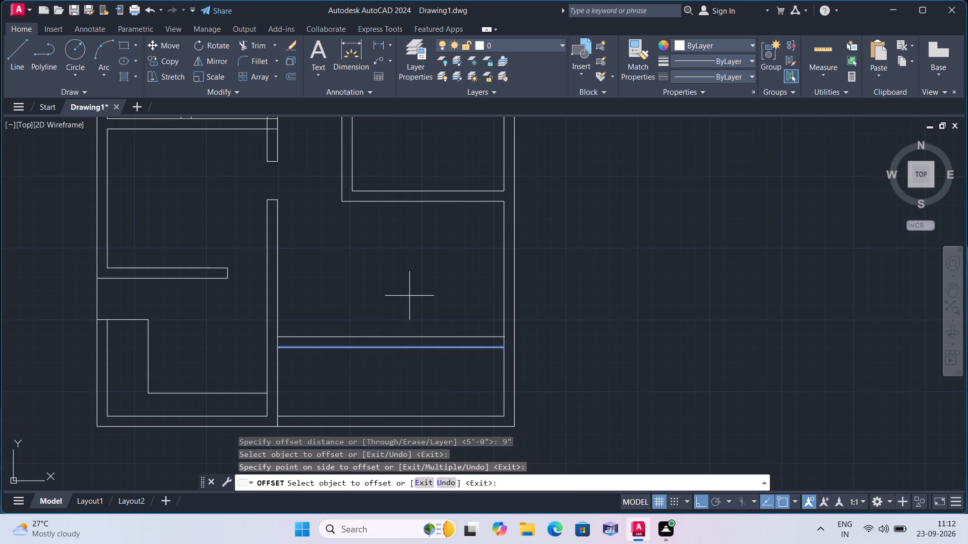
key(space)
Offset the right-hand line of the central vertical wall 13'6" rightward into the lower-right room.
key(space)
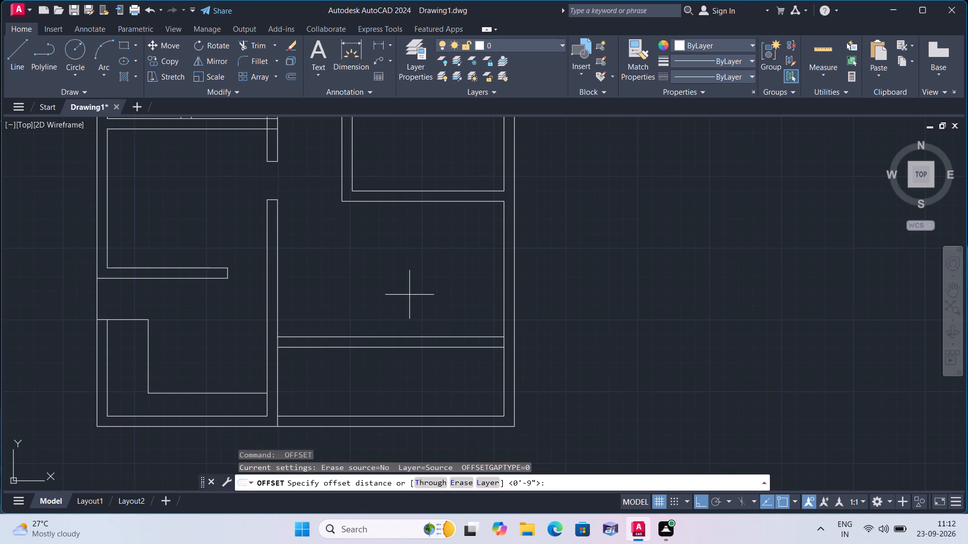
text(13'6")
key(space)
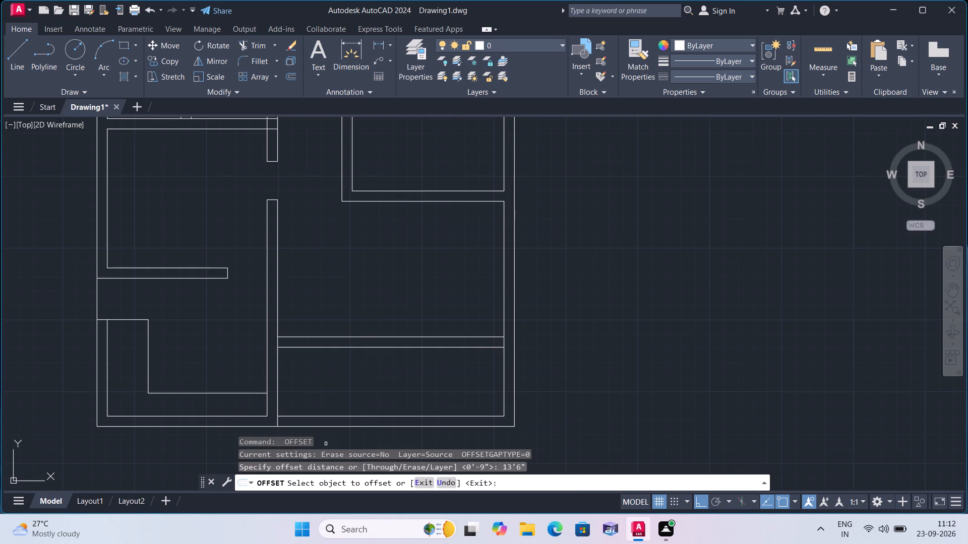
click(277, 366)
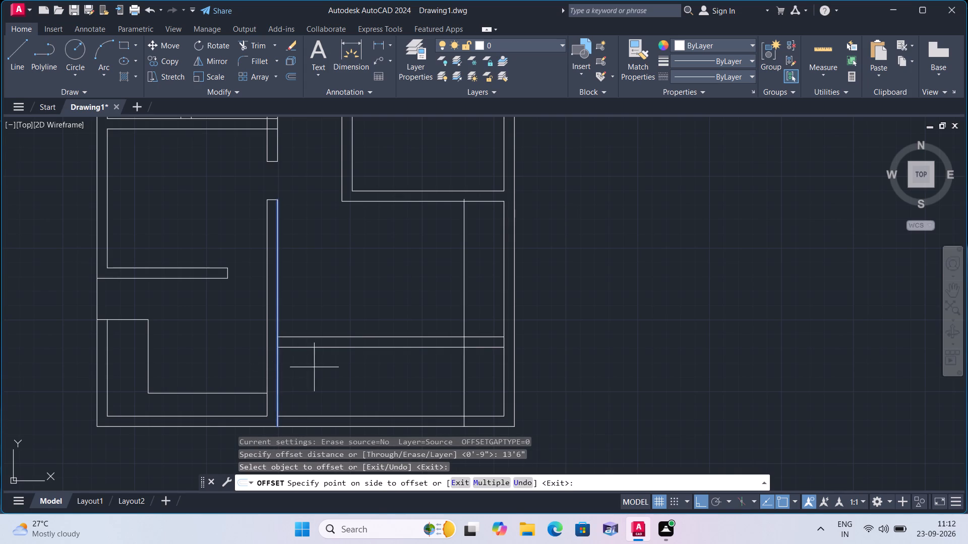
click(325, 367)
key(space)
Offset the new vertical line in the lower-right room 9" rightward to form a double wall line.
key(space)
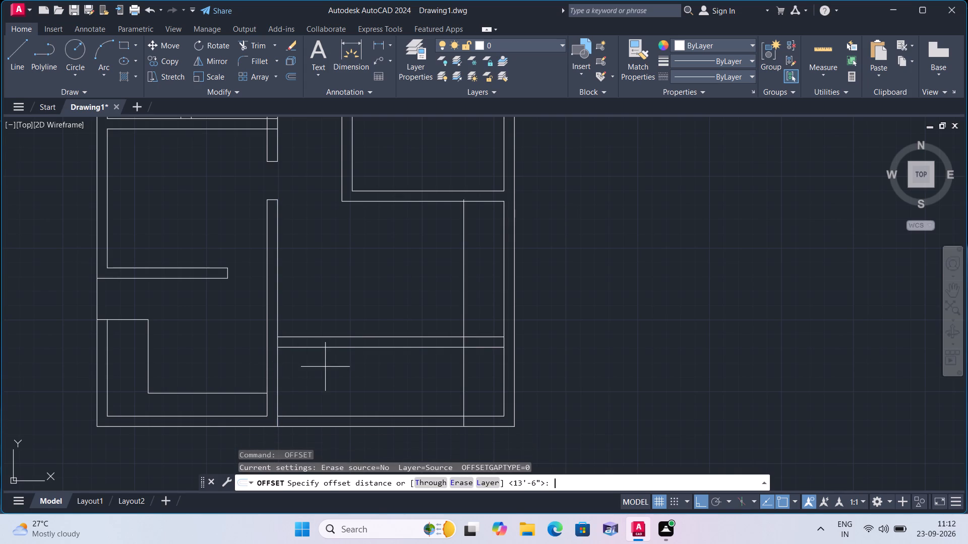
text(9")
key(space)
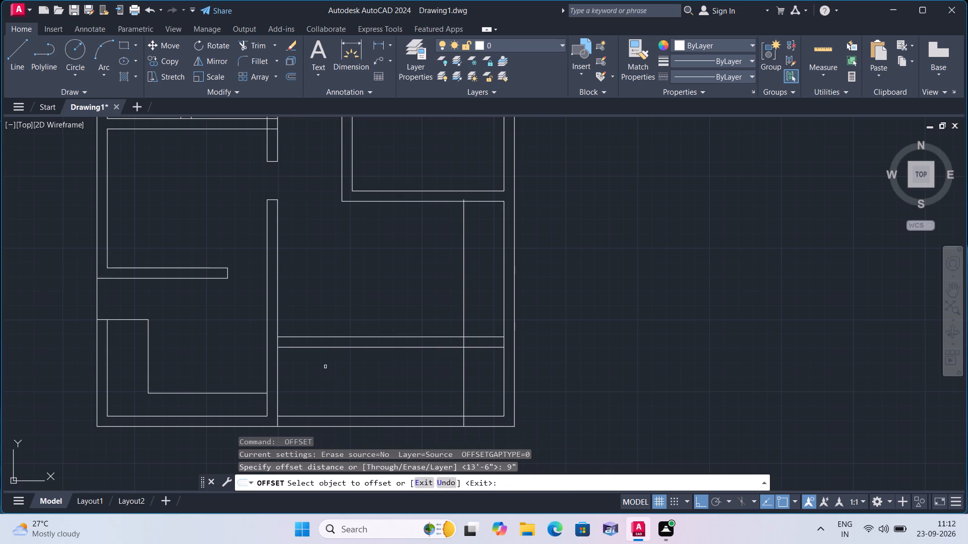
click(463, 380)
click(485, 377)
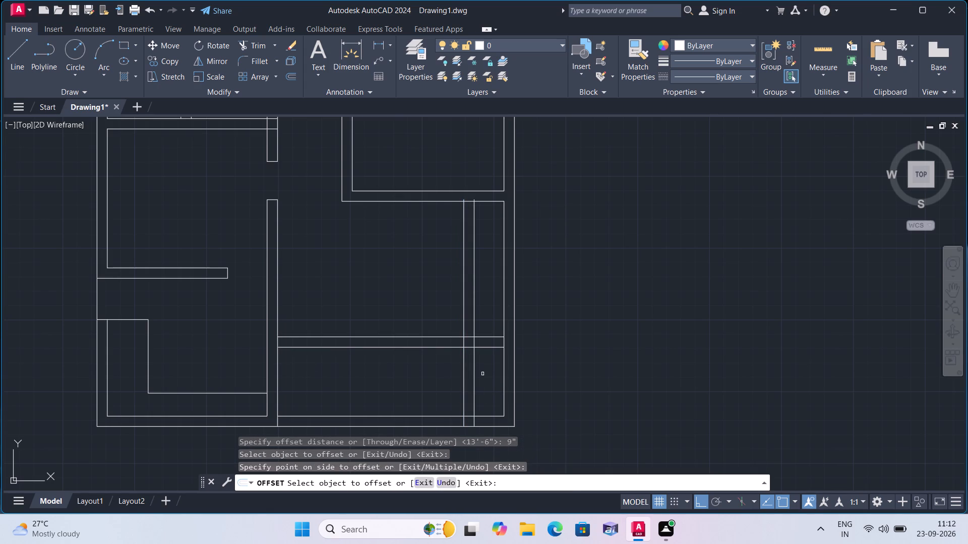
key(Escape)
Draw a short line across the lower-right room's new horizontal wall, a little left of the new vertical wall, as an opening mark.
text(l)
key(space)
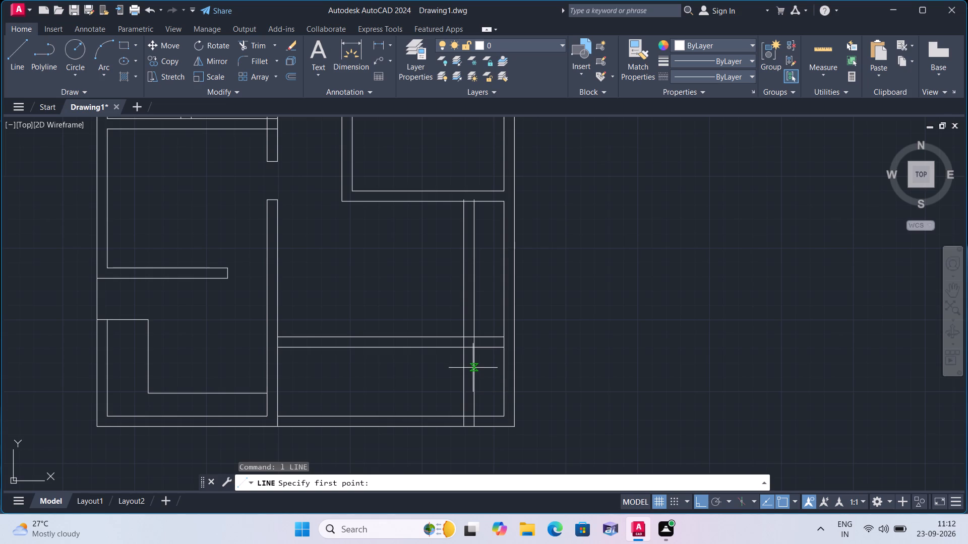
scroll(415, 374, down, 2)
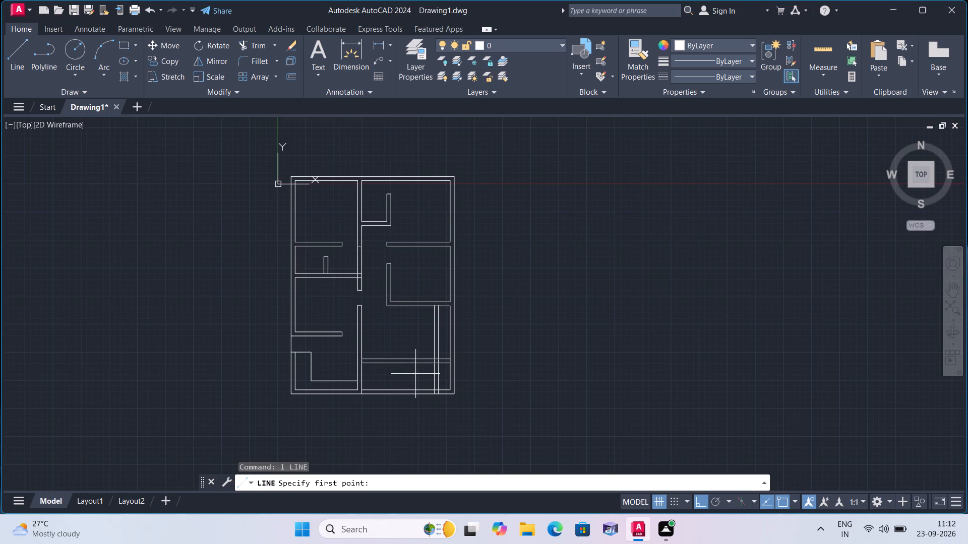
scroll(415, 374, up, 1)
scroll(415, 374, down, 2)
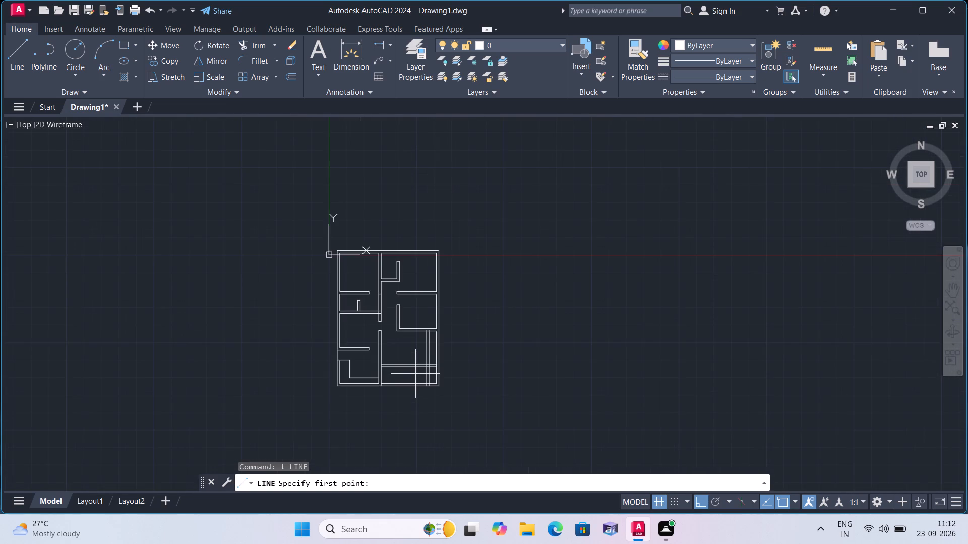
scroll(415, 374, down, 2)
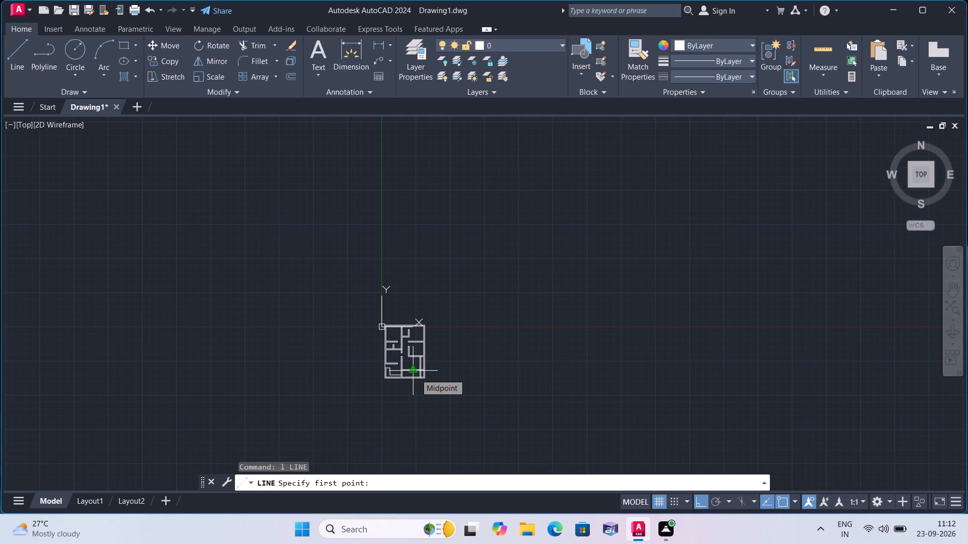
scroll(415, 374, down, 1)
scroll(415, 374, up, 1)
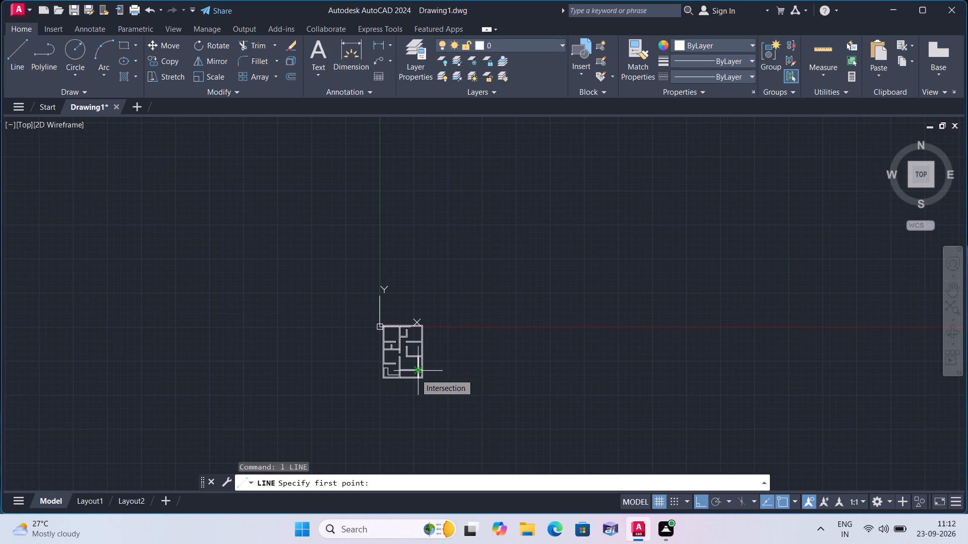
scroll(415, 374, down, 1)
scroll(415, 374, up, 2)
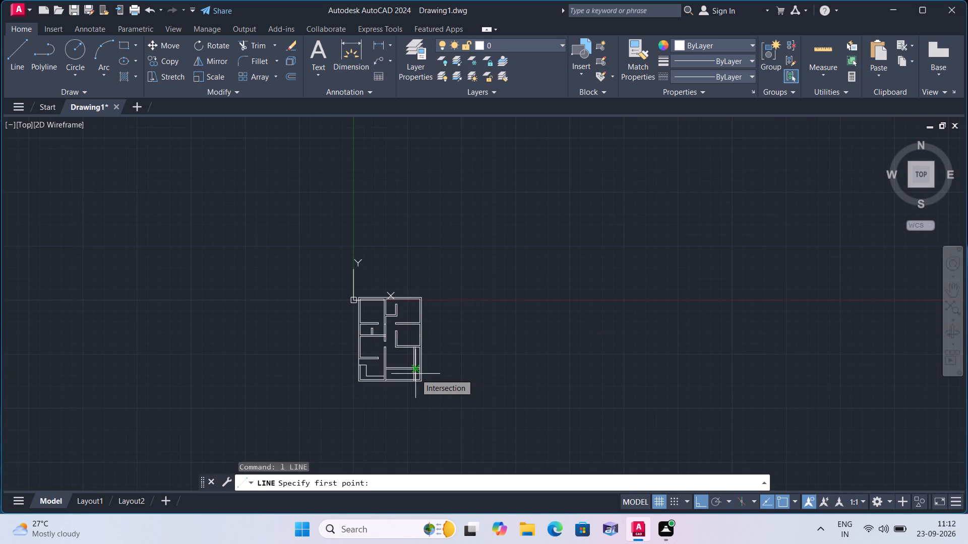
scroll(436, 386, up, 3)
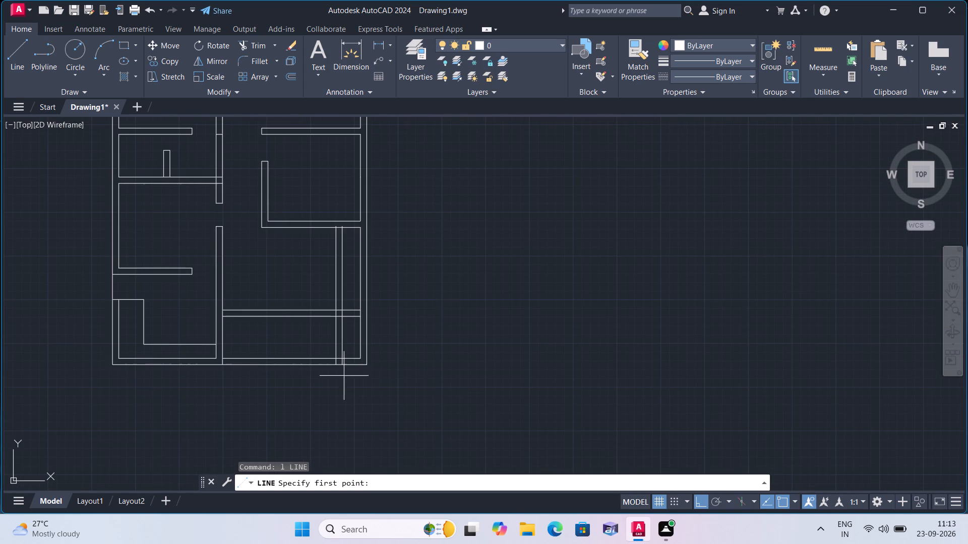
scroll(288, 295, up, 2)
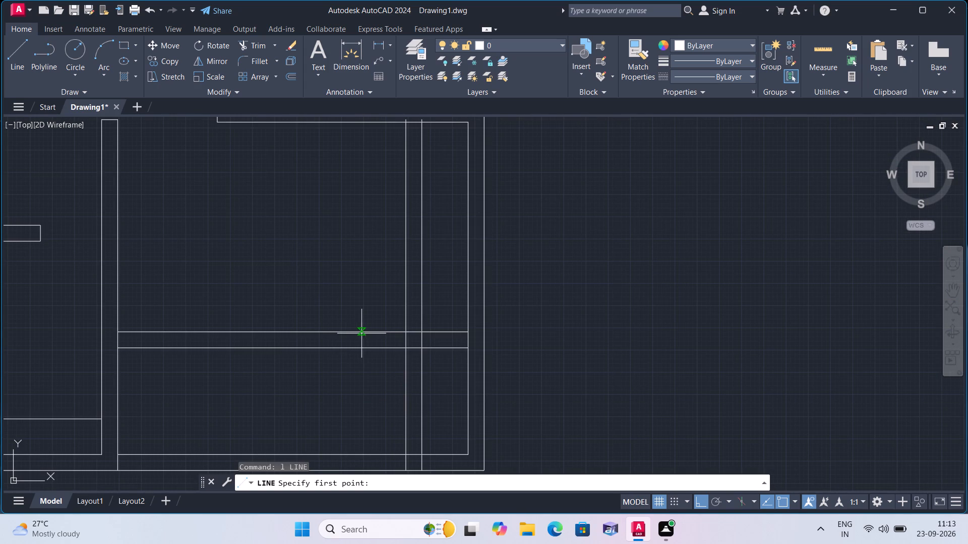
click(356, 331)
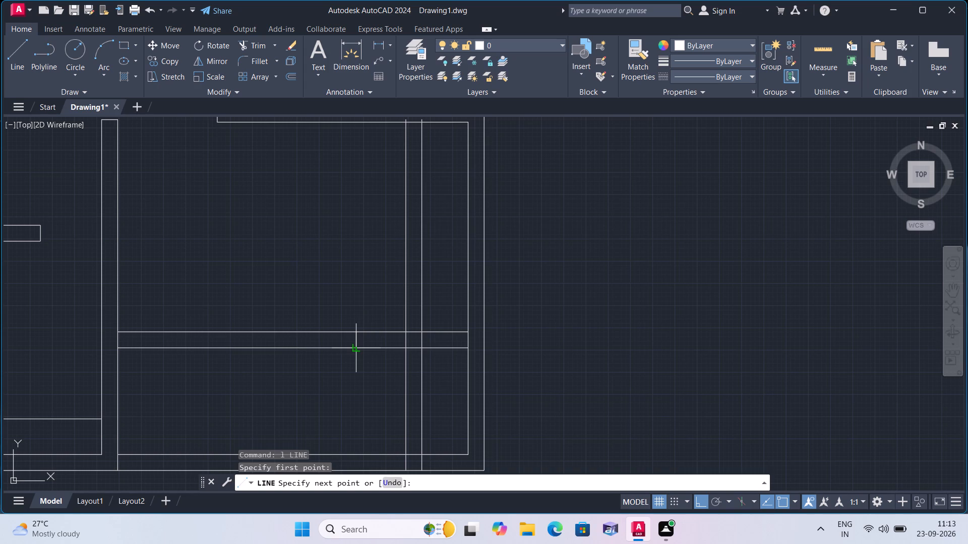
click(354, 349)
key(space)
Draw two more short lines across the new horizontal wall, between the new vertical wall and the outer right wall.
key(space)
scroll(421, 350, up, 1)
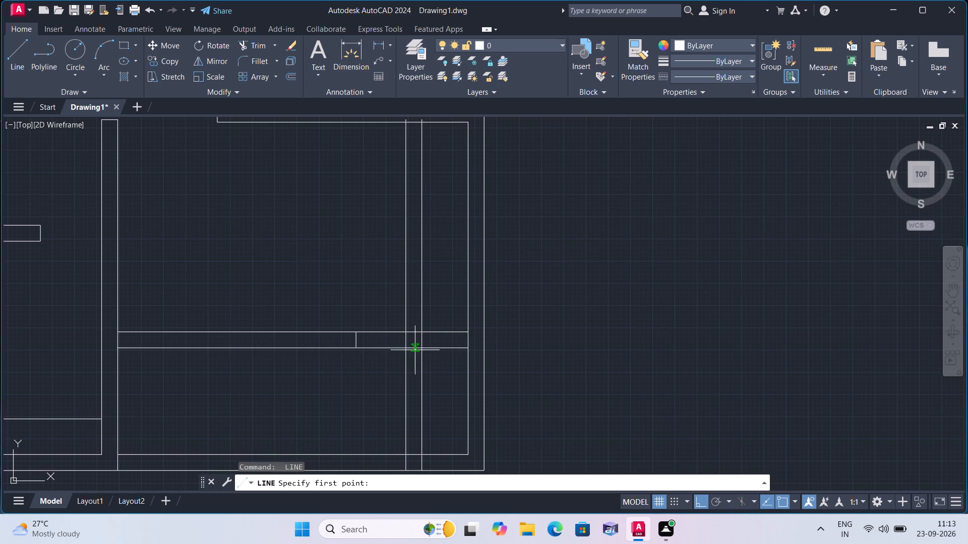
scroll(427, 334, up, 1)
click(446, 316)
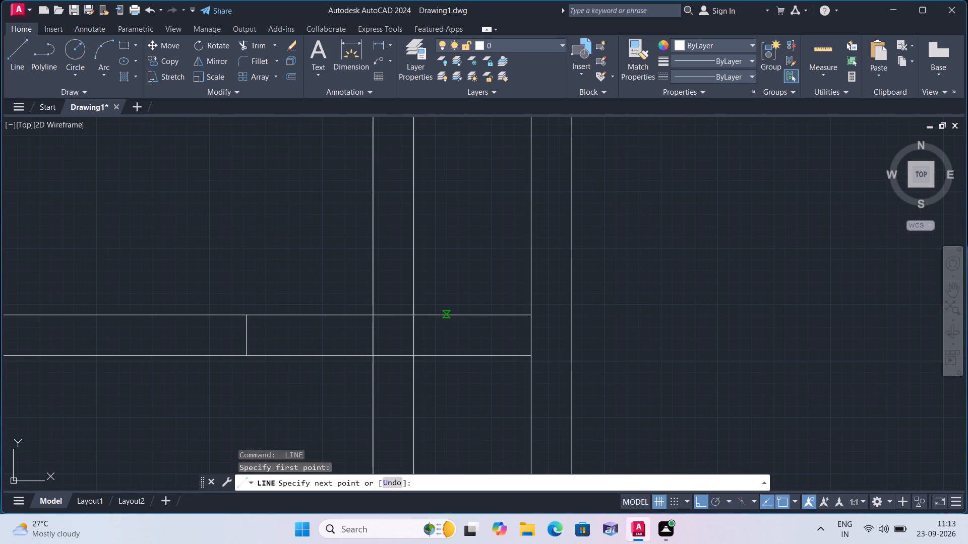
click(444, 357)
key(space)
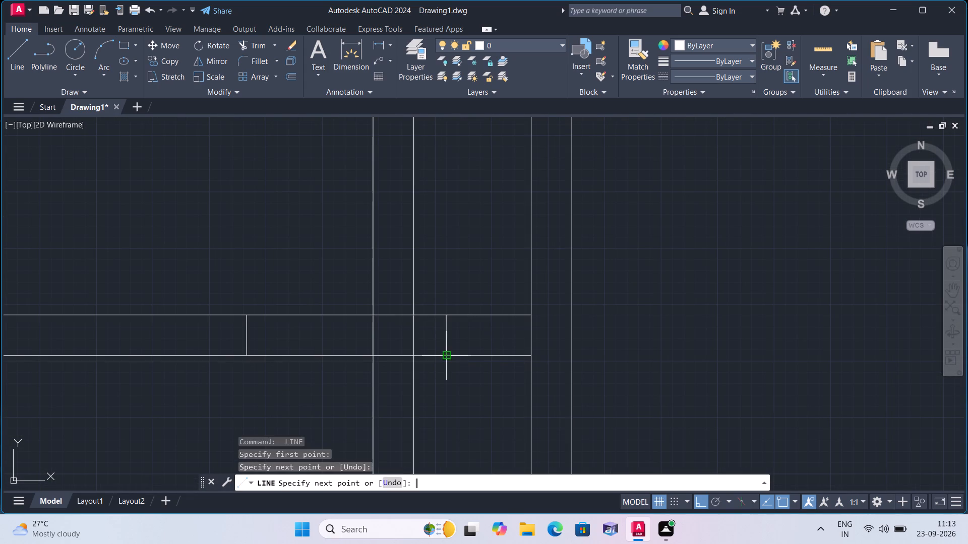
key(space)
click(507, 313)
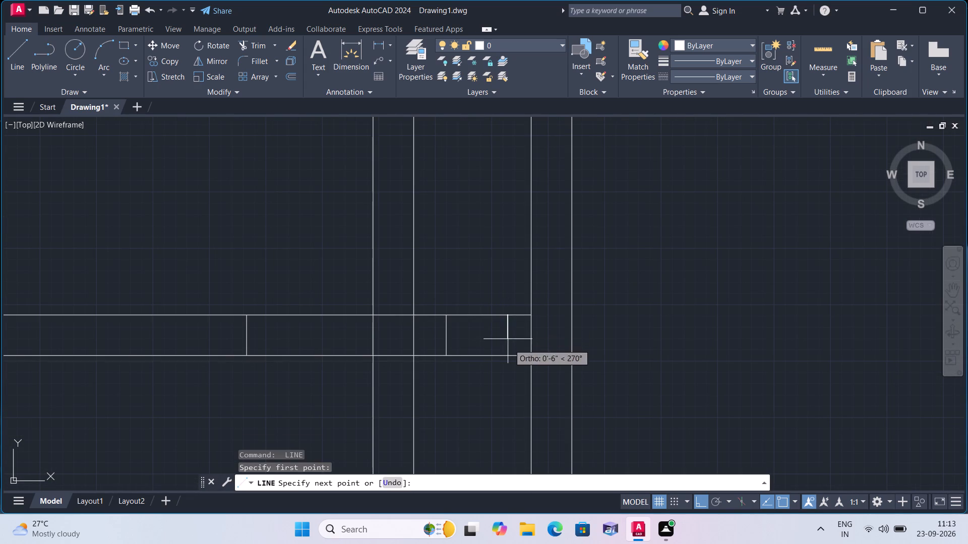
click(508, 358)
key(space)
Trim both lines of the new horizontal wall between the first mark and the new vertical wall to form an opening.
scroll(507, 358, down, 3)
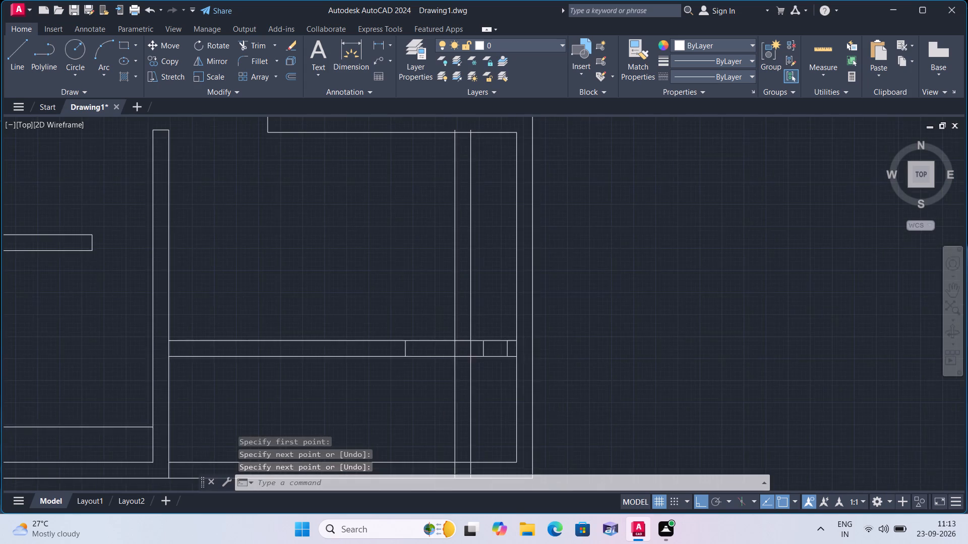
middle_drag(653, 301, 663, 264)
scroll(663, 264, down, 1)
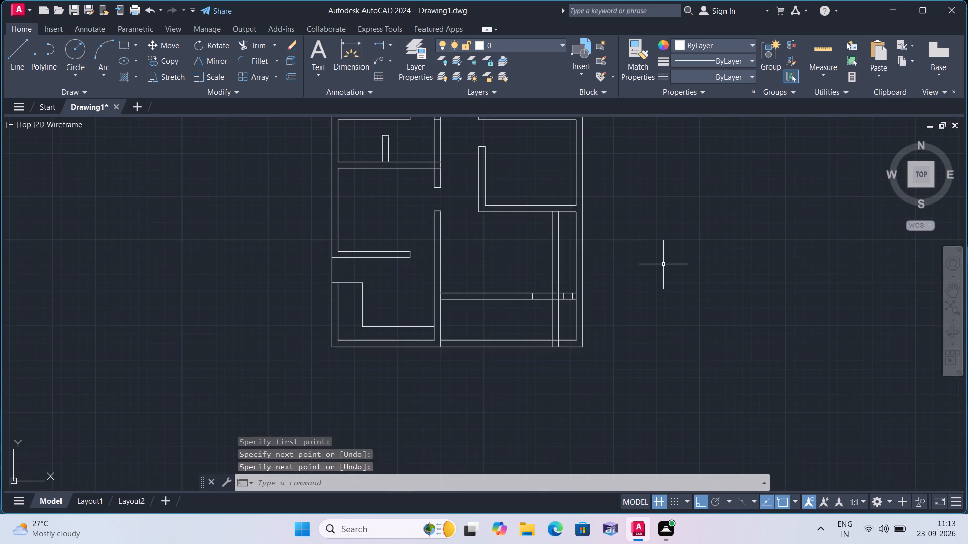
text(trim)
key(space)
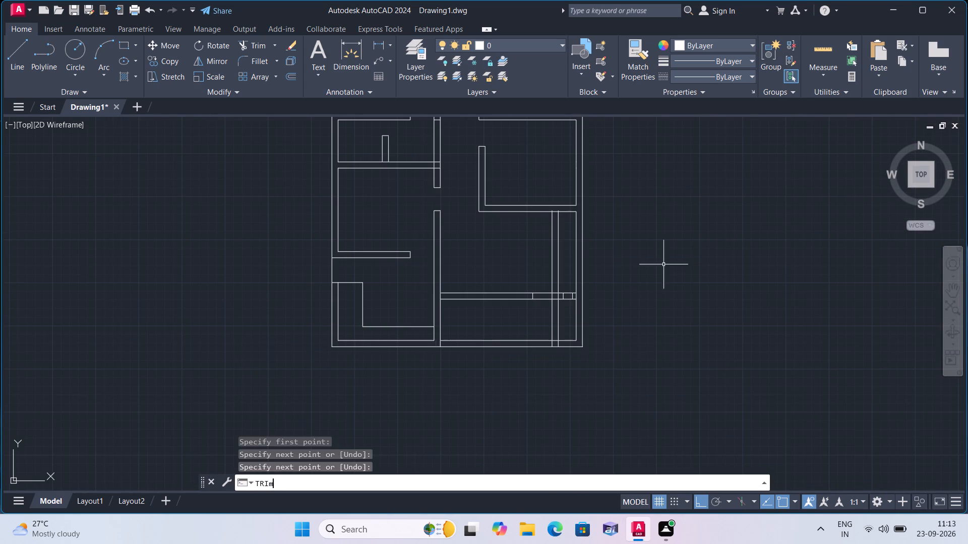
scroll(557, 275, up, 1)
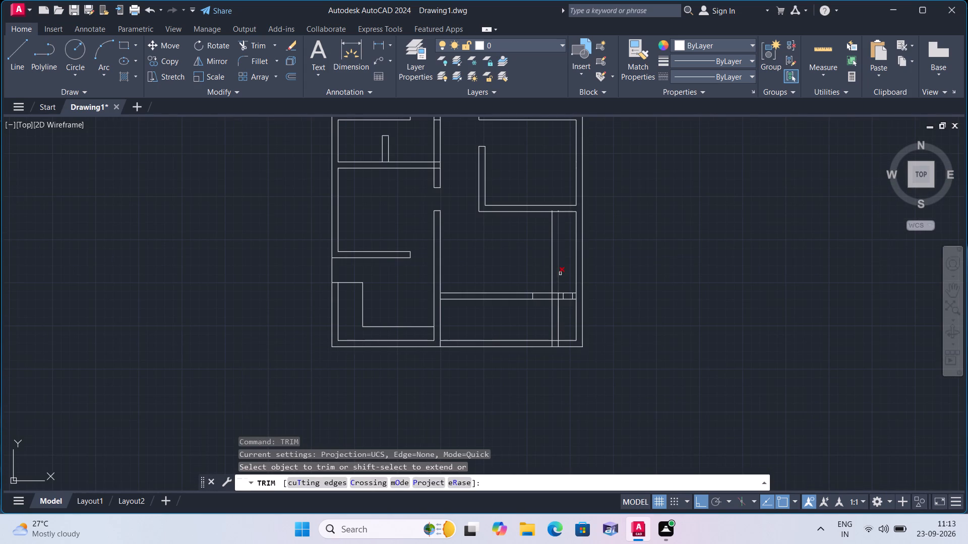
scroll(557, 275, up, 1)
click(520, 312)
click(519, 365)
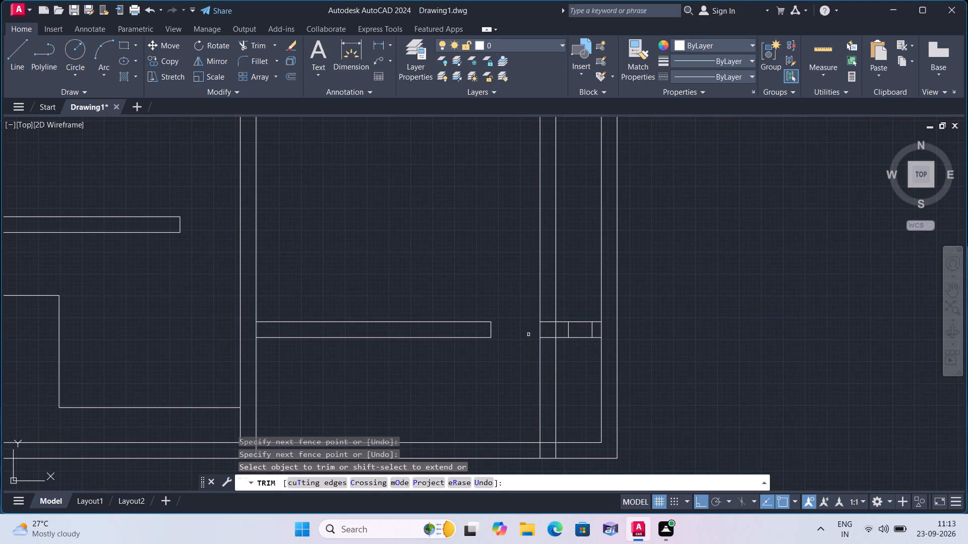
Trim the new vertical wall's lines above the horizontal wall and clear the inner segments where the two walls cross, forming a corner.
click(534, 269)
click(579, 274)
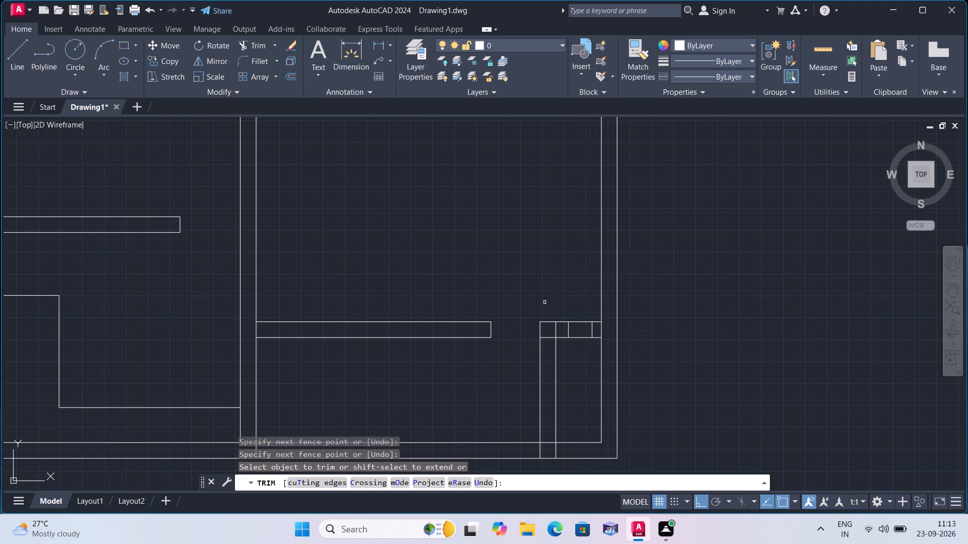
scroll(543, 315, up, 2)
click(560, 374)
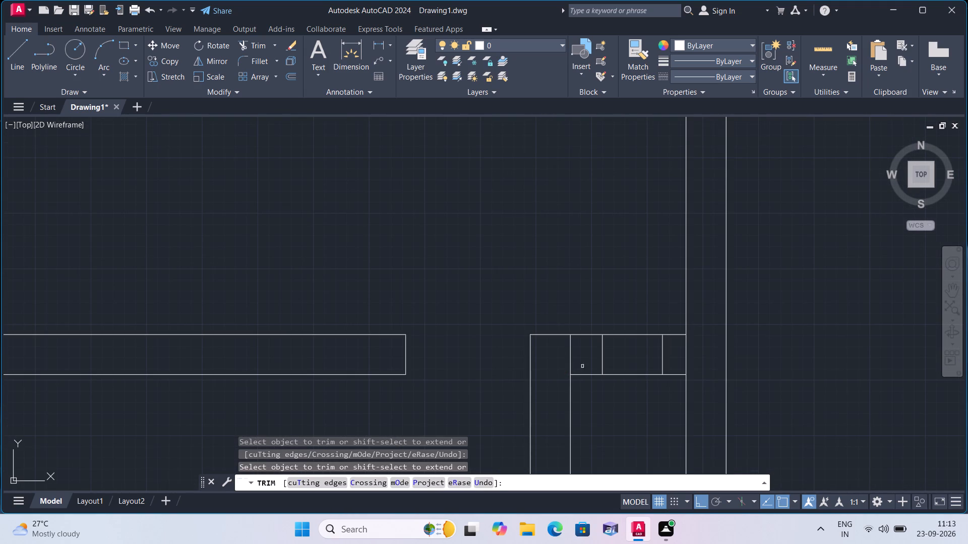
click(570, 356)
Trim the wall between the two right-hand marks into an opening and remove the outer wall's inner line across the remaining stub.
click(641, 387)
click(617, 260)
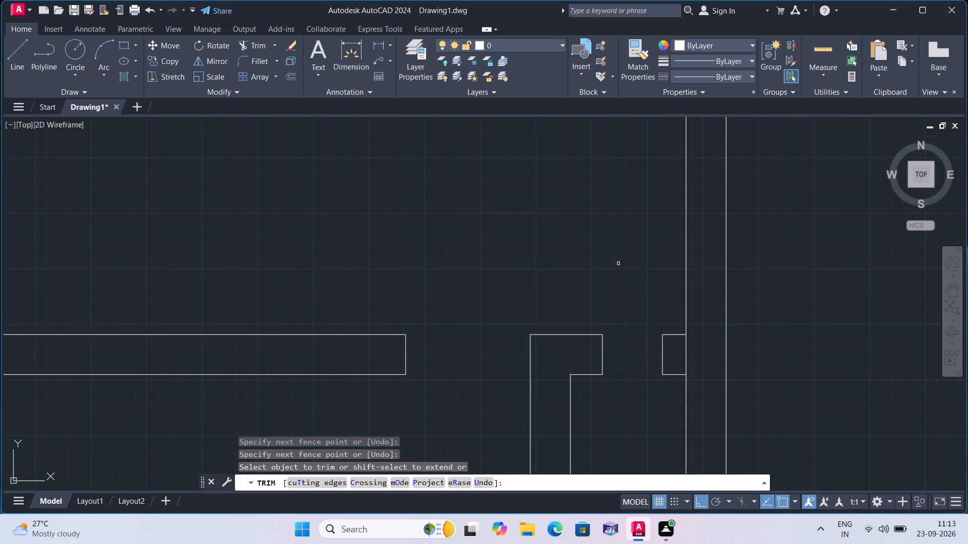
click(687, 356)
Trim the bottom wall's inner line inside the short vertical wall and that wall's right-hand line where it crosses the bottom wall.
scroll(588, 295, down, 1)
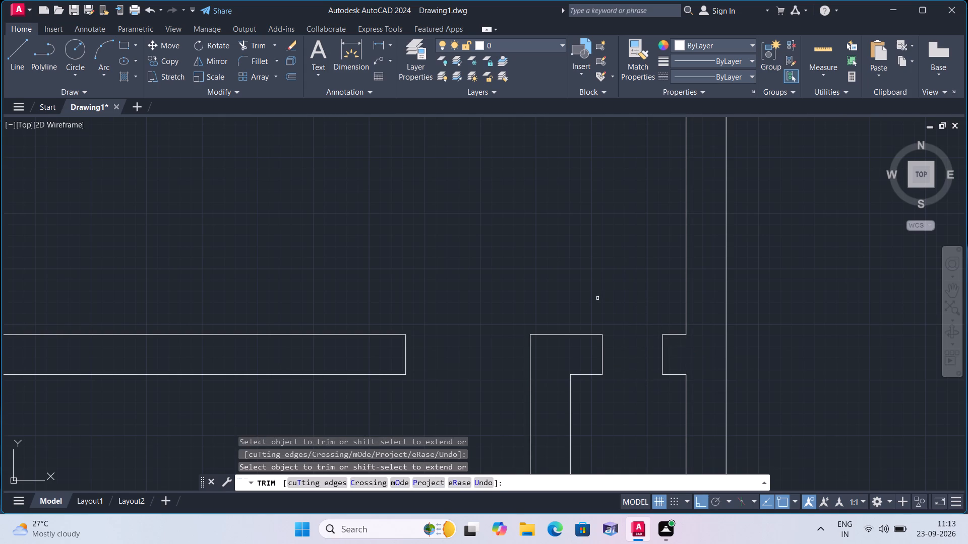
scroll(585, 293, down, 2)
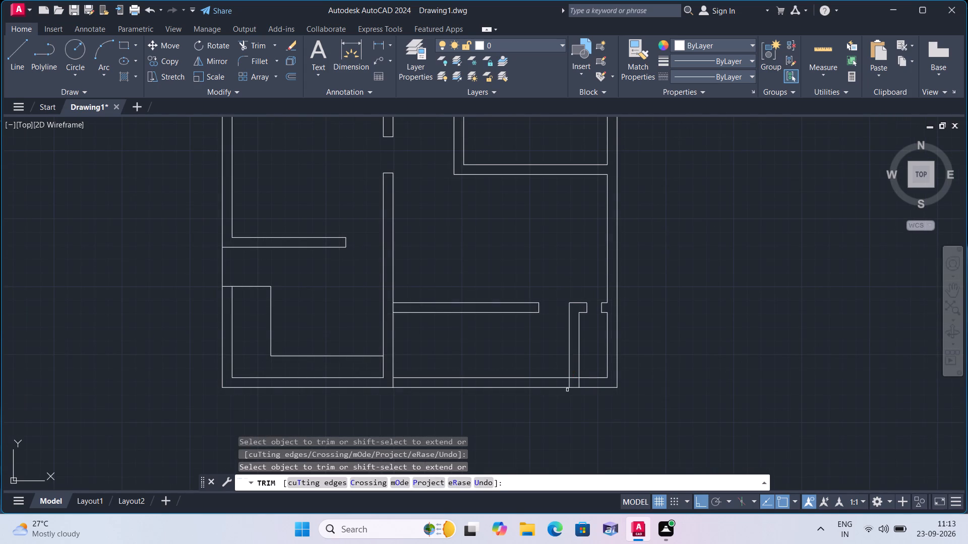
scroll(567, 390, up, 2)
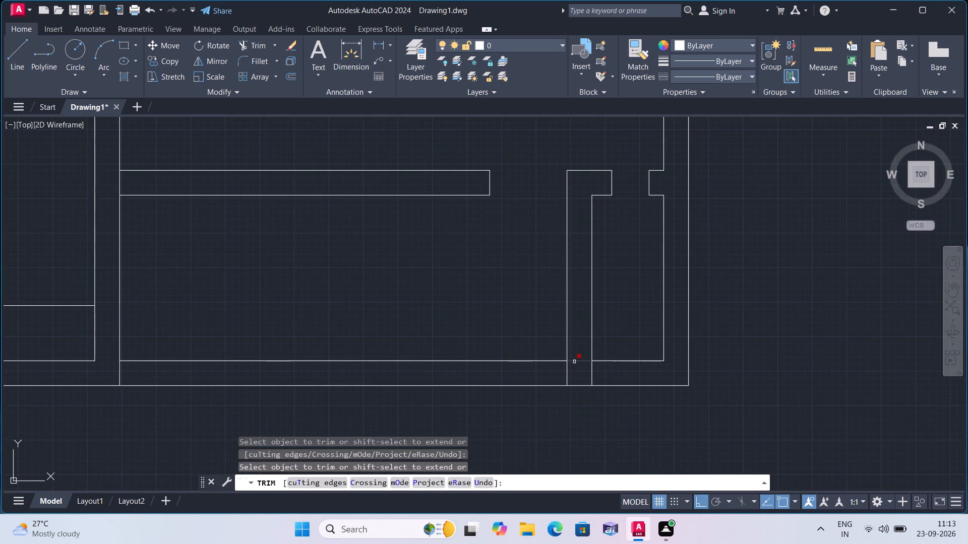
click(574, 362)
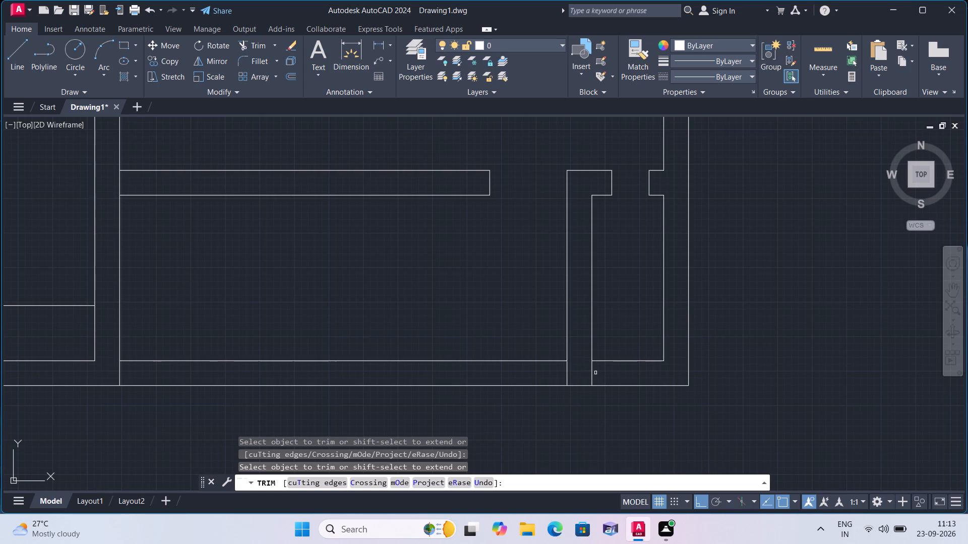
click(589, 370)
click(602, 370)
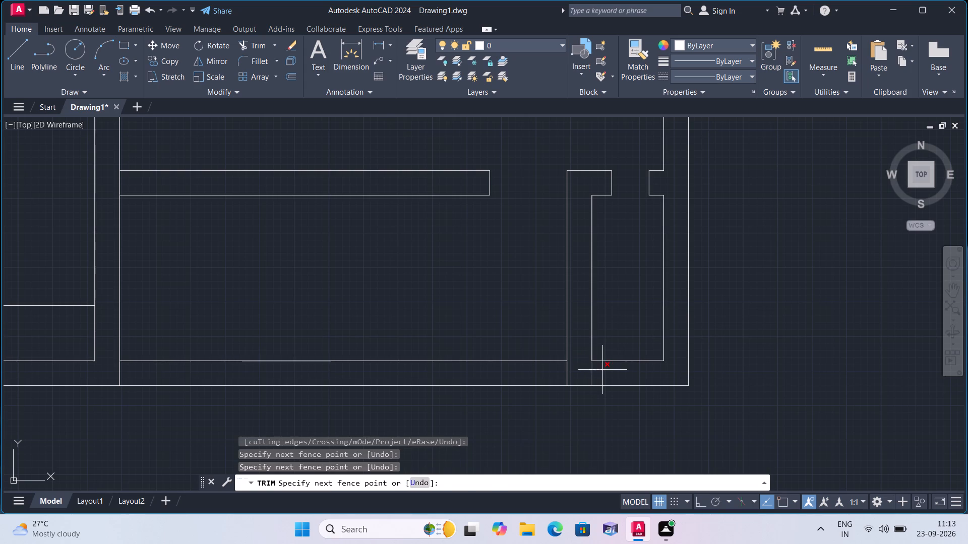
Trim away the bottom wall's inner line between the central vertical wall and the short vertical wall.
scroll(591, 369, down, 1)
scroll(393, 353, down, 1)
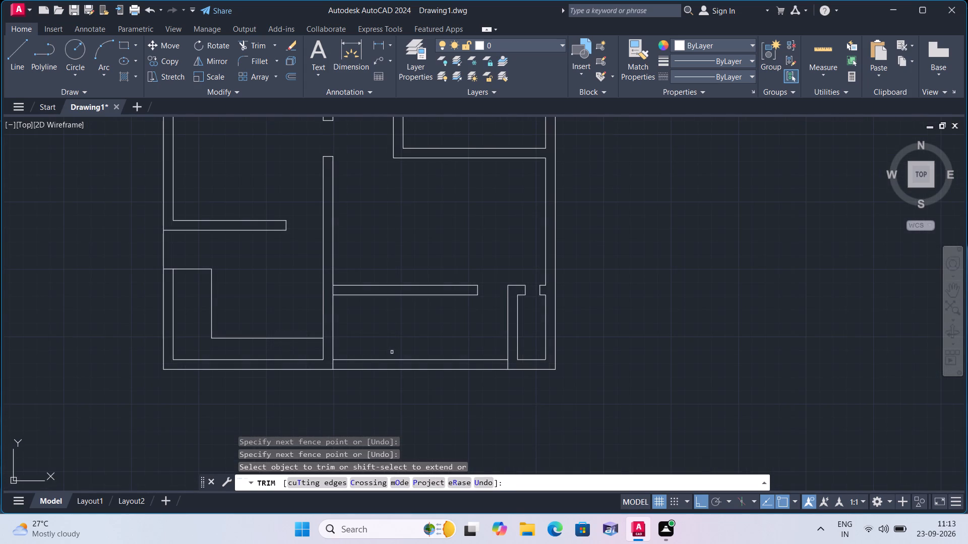
click(387, 360)
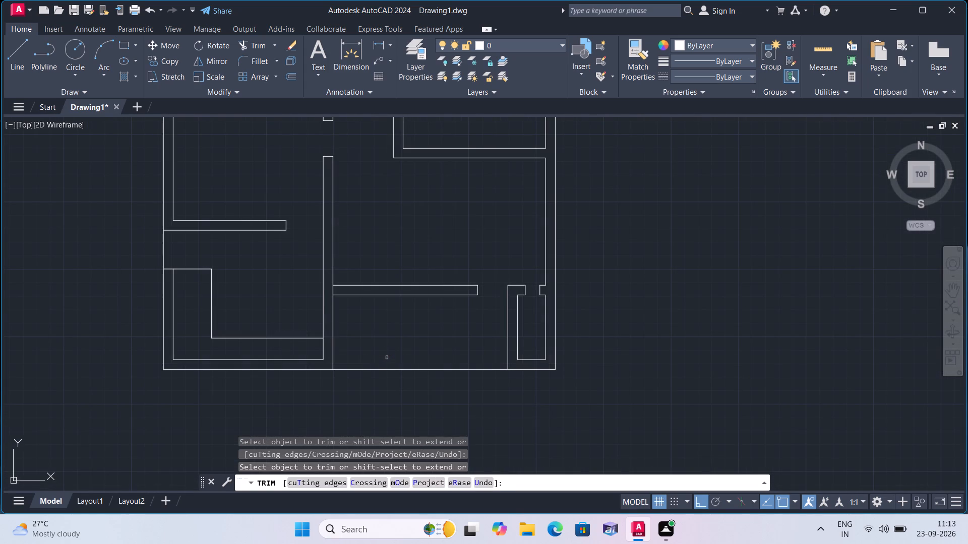
Trim the central vertical wall's right-hand line where the new horizontal wall joins it, and finish trimming.
scroll(393, 337, down, 1)
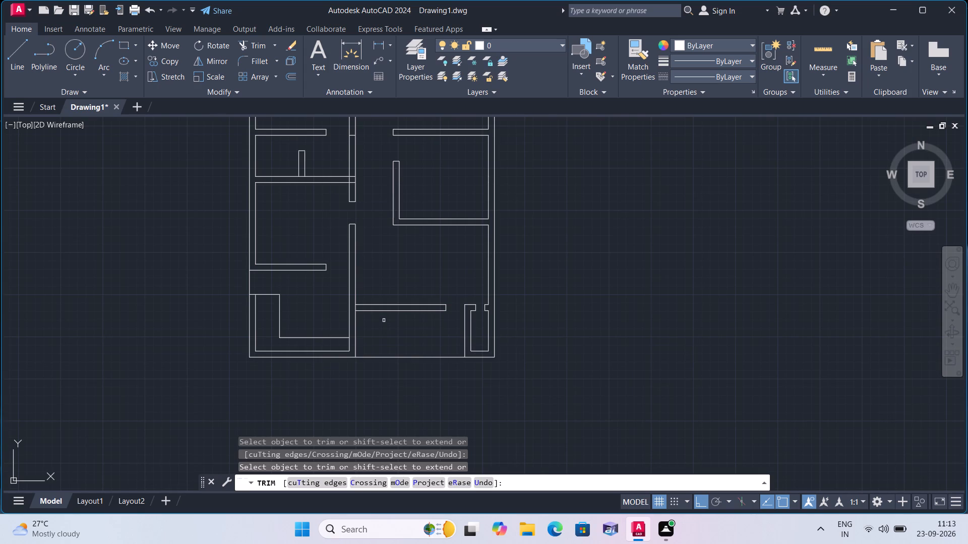
scroll(382, 311, up, 2)
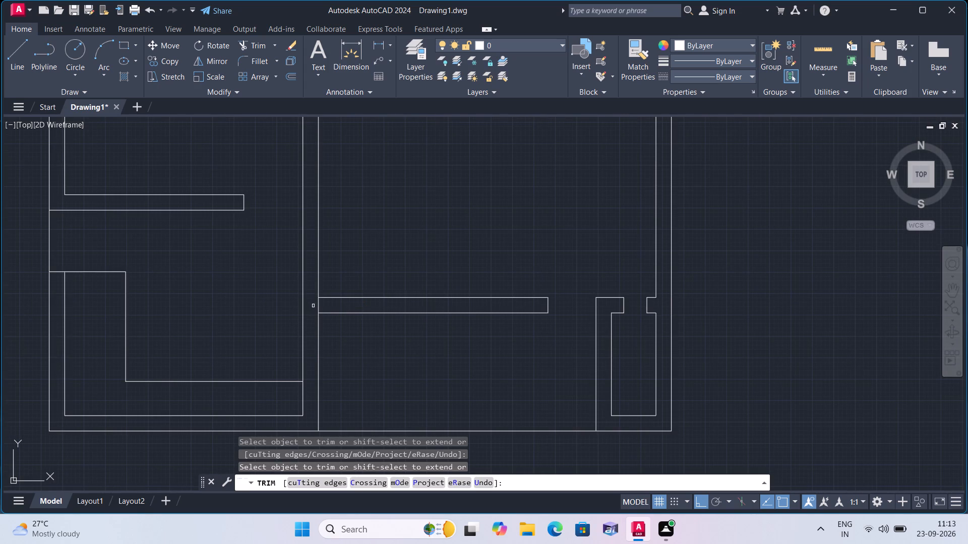
click(319, 305)
scroll(319, 305, down, 3)
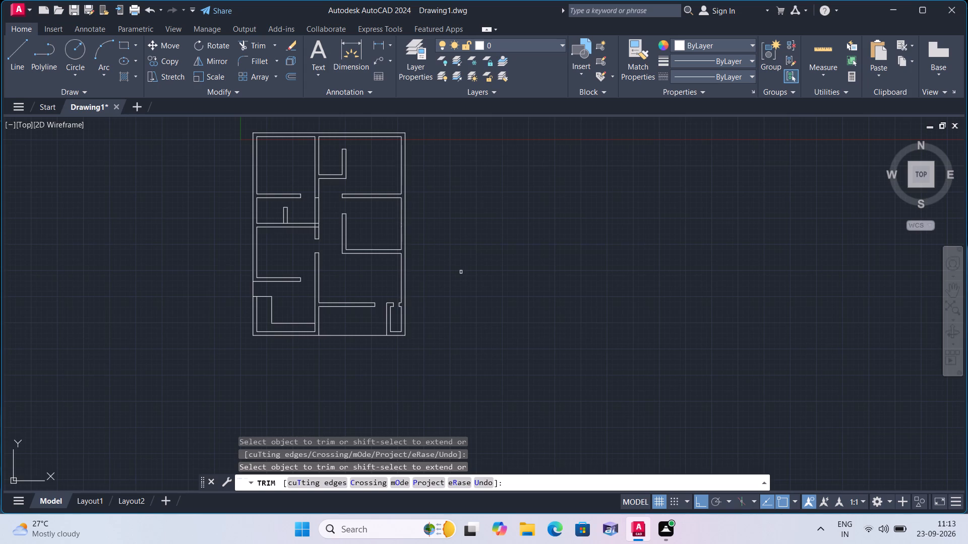
scroll(461, 272, down, 1)
key(Escape)
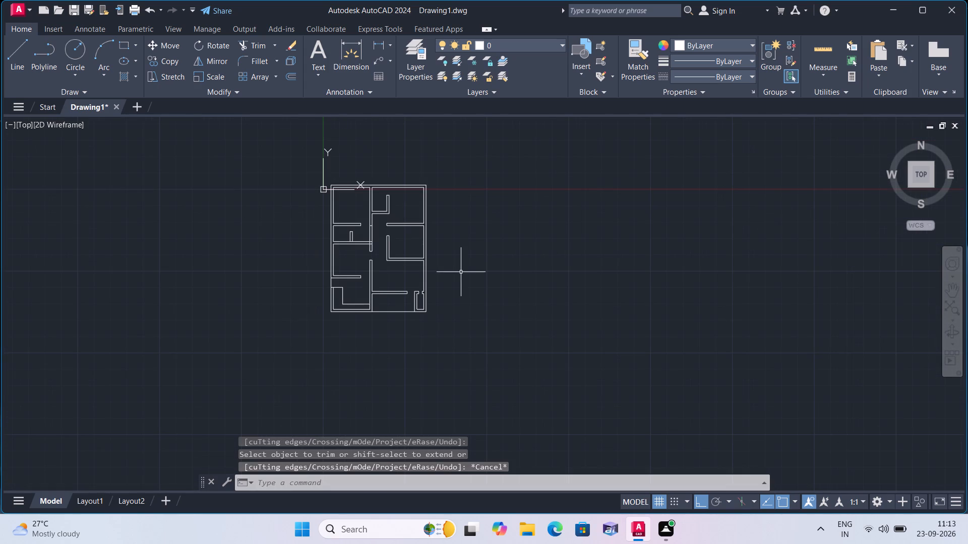
scroll(461, 272, down, 1)
middle_drag(461, 272, 472, 341)
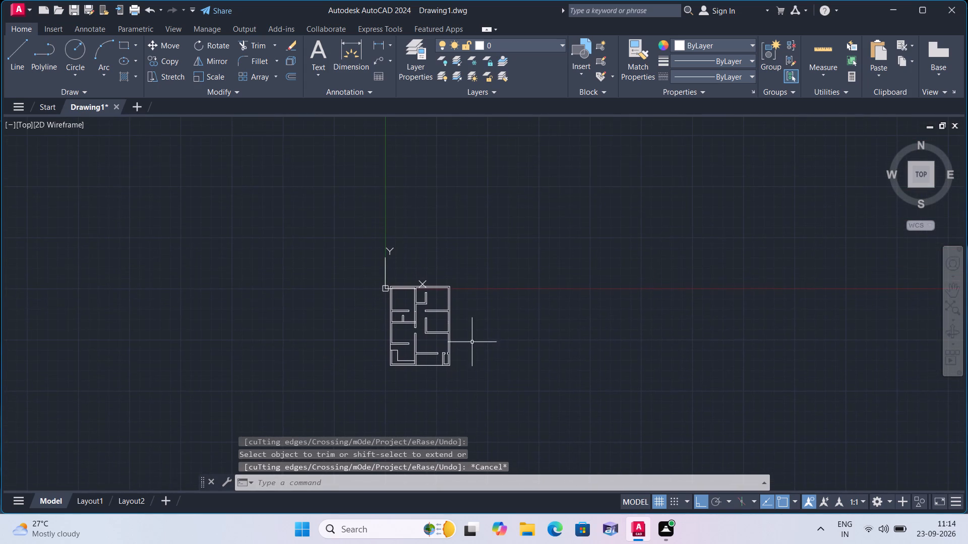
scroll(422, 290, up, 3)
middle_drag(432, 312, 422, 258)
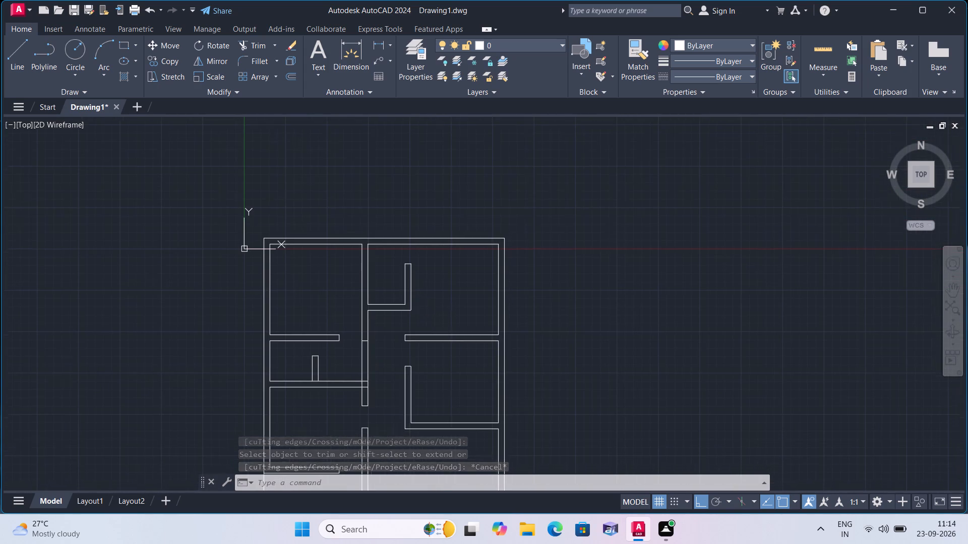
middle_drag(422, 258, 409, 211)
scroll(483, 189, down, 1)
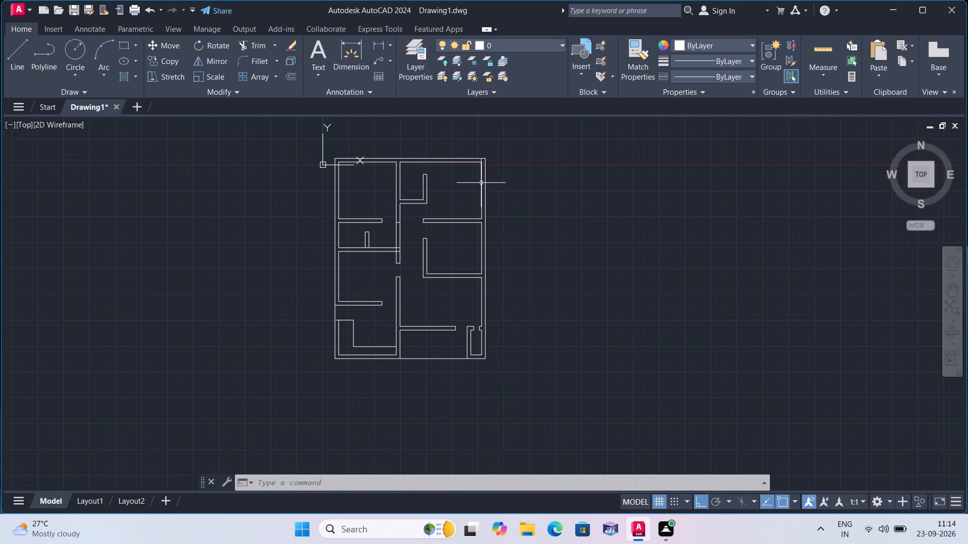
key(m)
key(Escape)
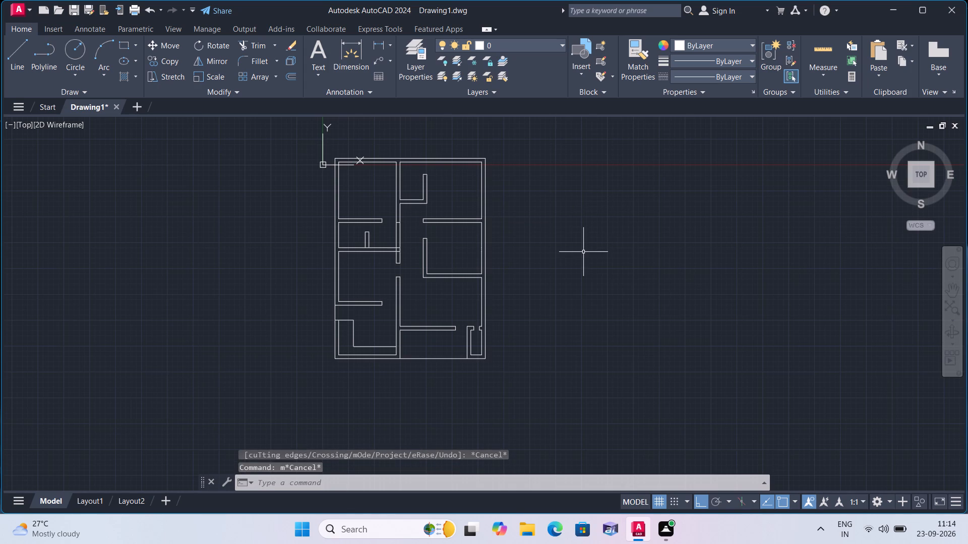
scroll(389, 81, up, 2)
Add a vertical linear dimension between the upper-left room's top wall and the horizontal wall below it.
click(388, 44)
click(396, 62)
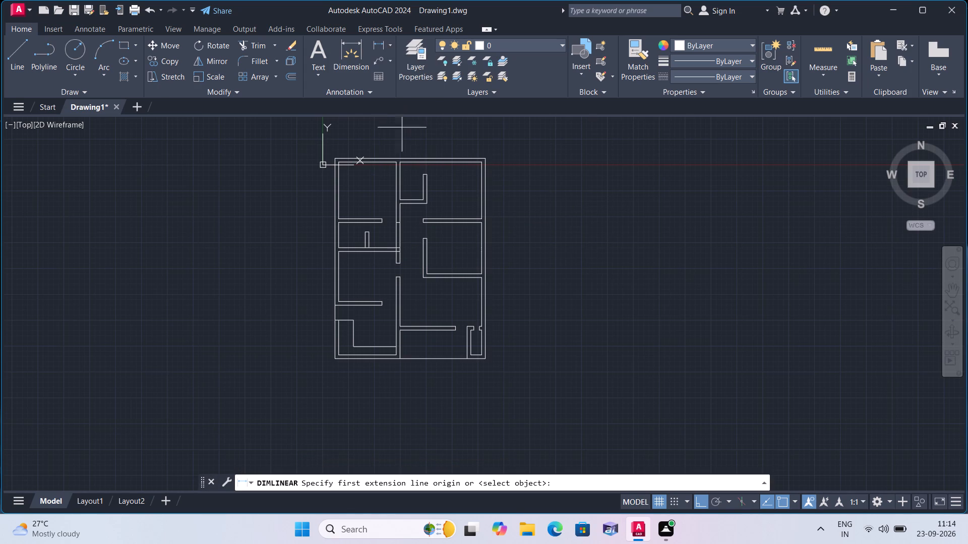
scroll(369, 181, up, 3)
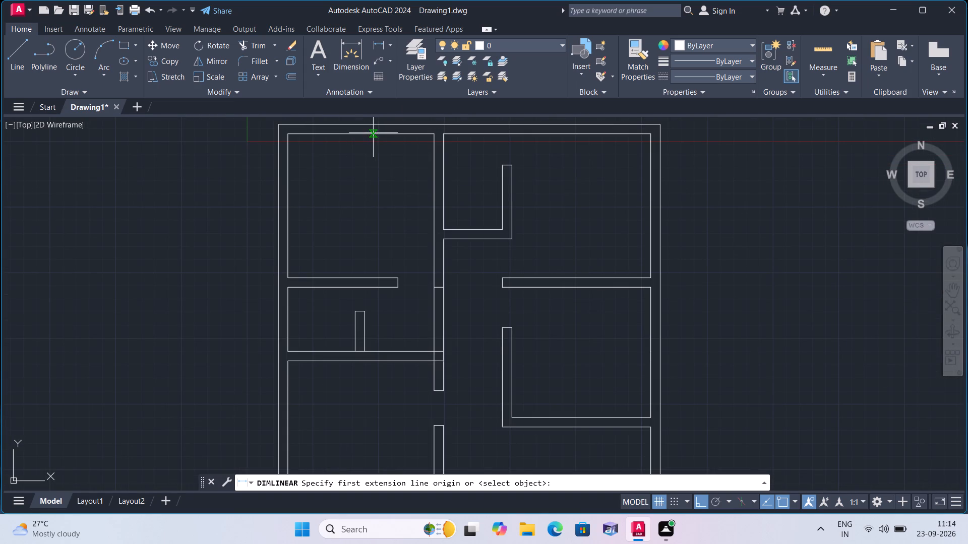
click(373, 132)
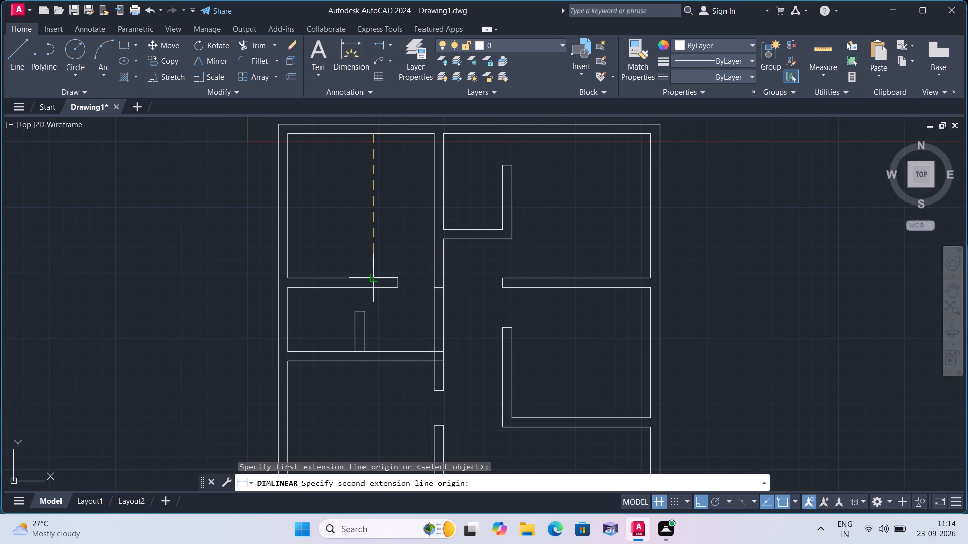
click(374, 278)
click(366, 251)
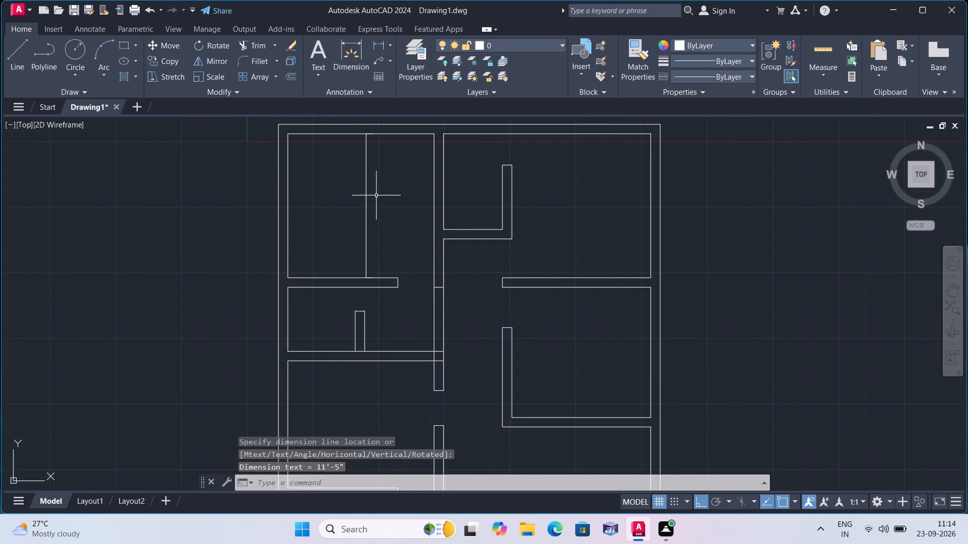
Add a horizontal linear dimension across the upper-left room, from the central wall's face to the outer wall's inner line.
click(389, 46)
click(403, 62)
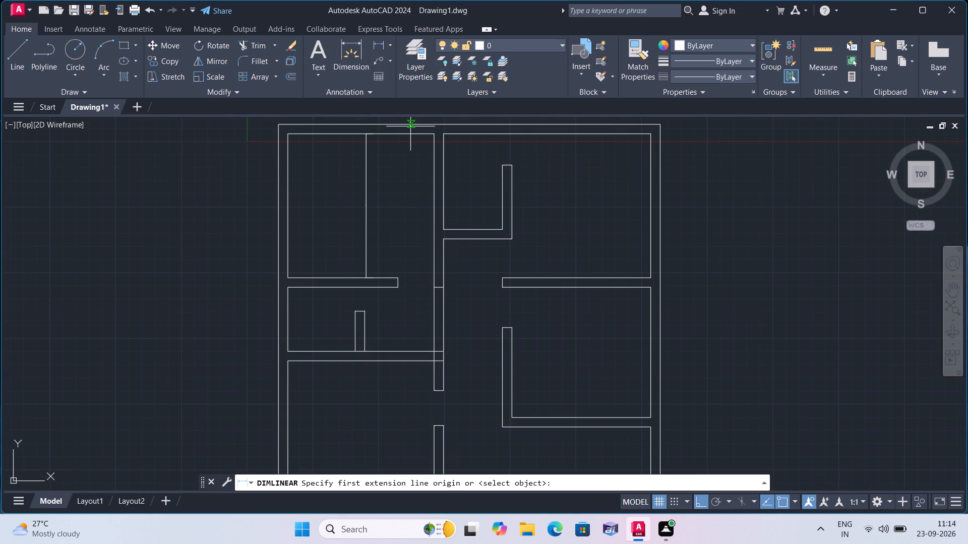
click(433, 188)
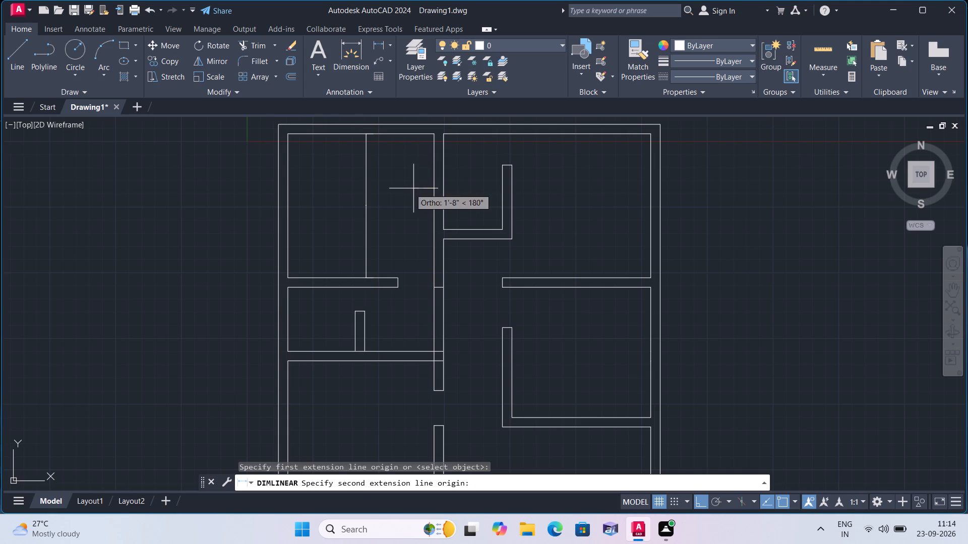
click(289, 186)
click(303, 198)
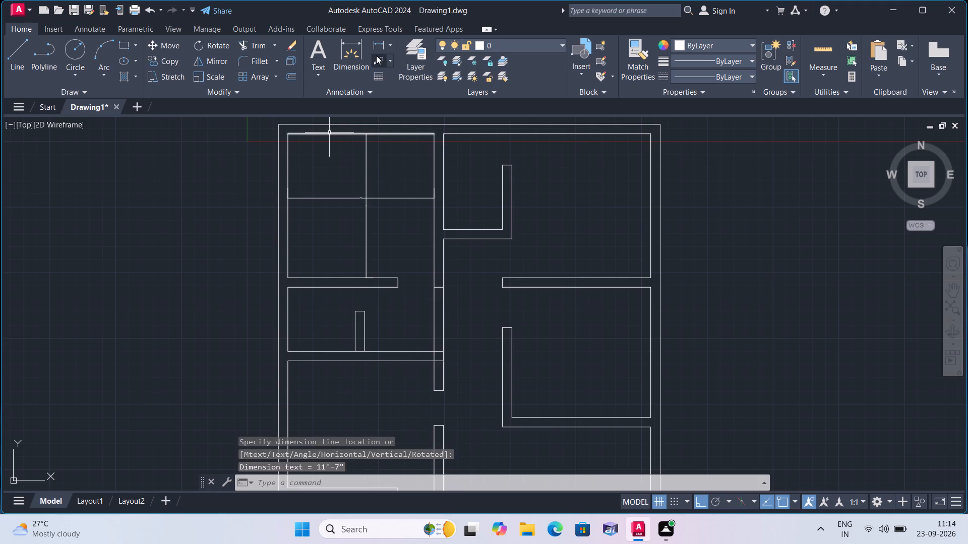
Add a horizontal linear dimension across the small room beside the central wall, from its short vertical wall to the central wall.
click(387, 45)
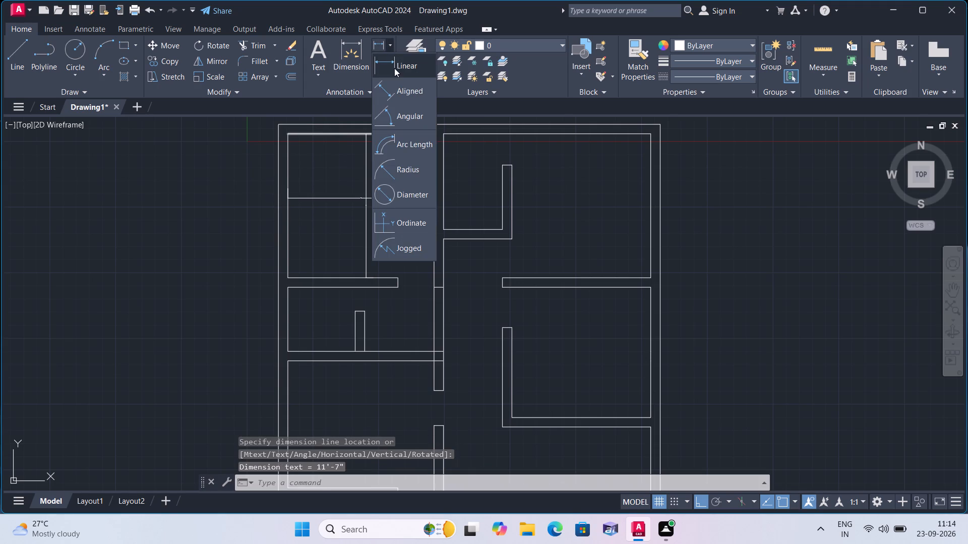
click(396, 63)
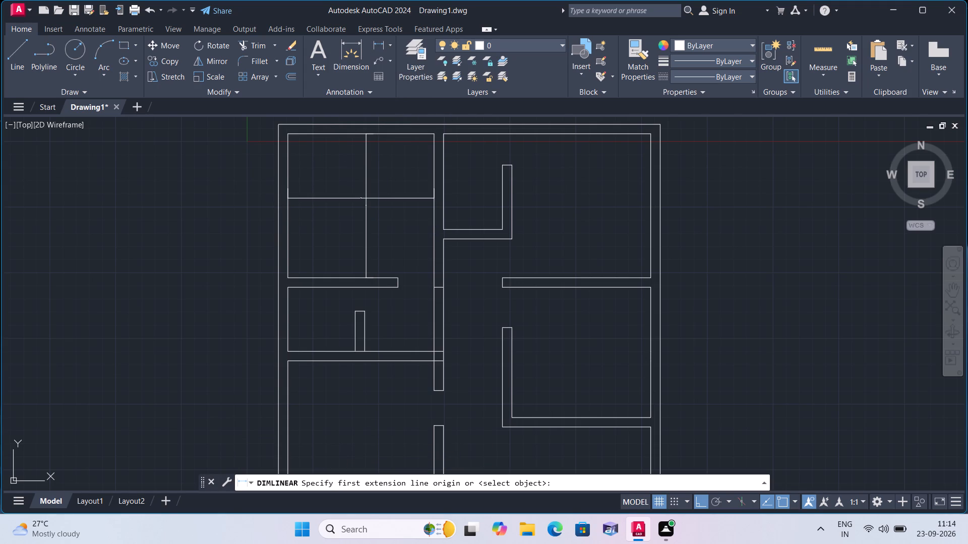
scroll(487, 194, up, 1)
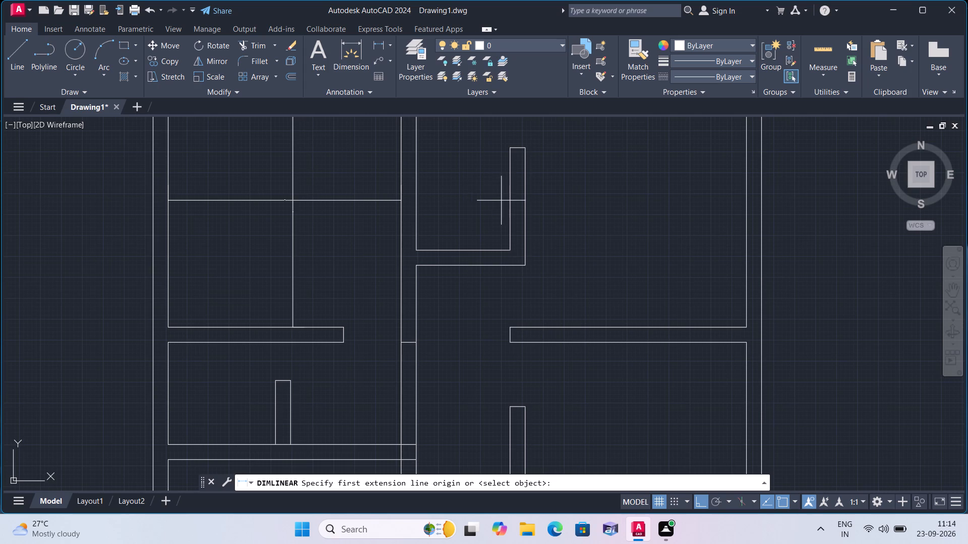
click(507, 200)
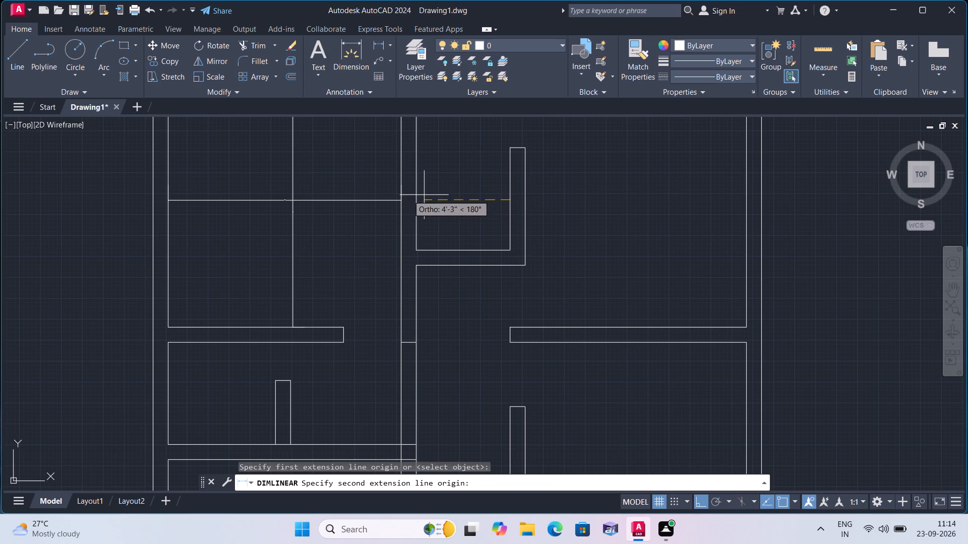
click(413, 200)
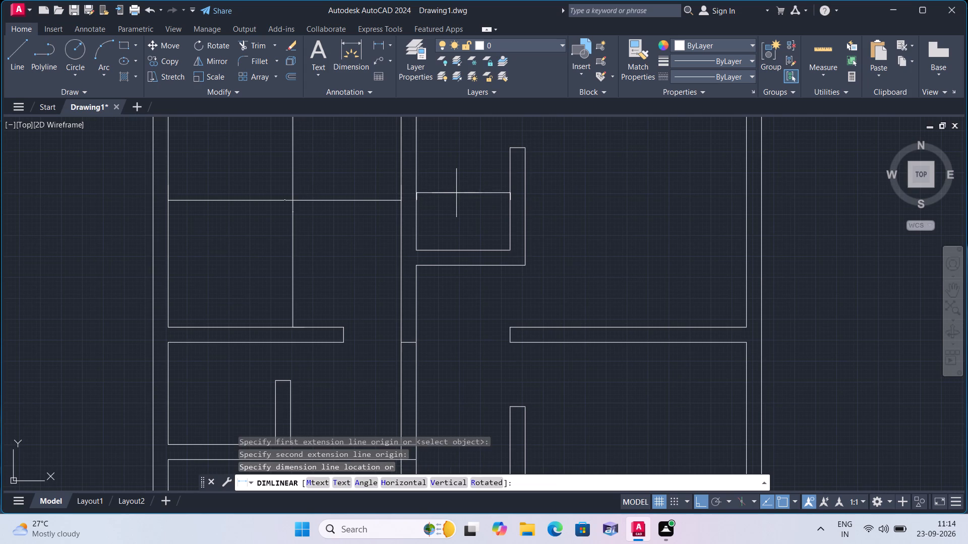
click(456, 193)
Add a vertical linear dimension in the small room beside the central wall, from its lower wall to the top outer wall's inner line.
click(390, 43)
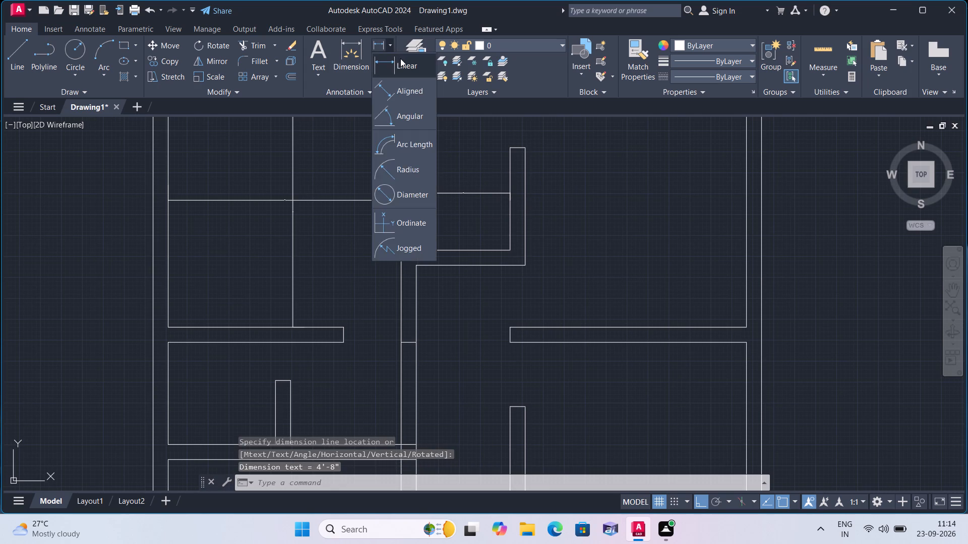
click(403, 64)
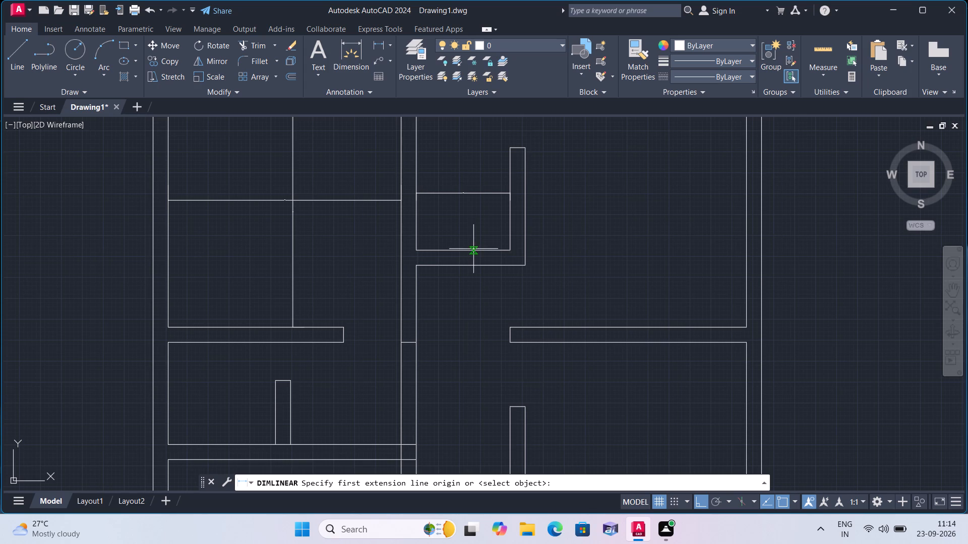
click(473, 250)
middle_drag(466, 181, 458, 242)
scroll(466, 181, down, 1)
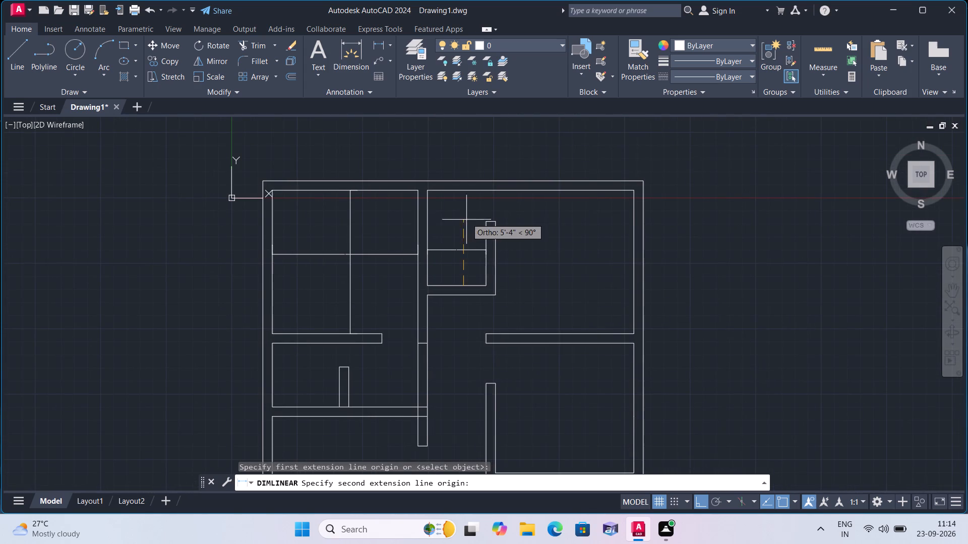
click(463, 193)
click(464, 210)
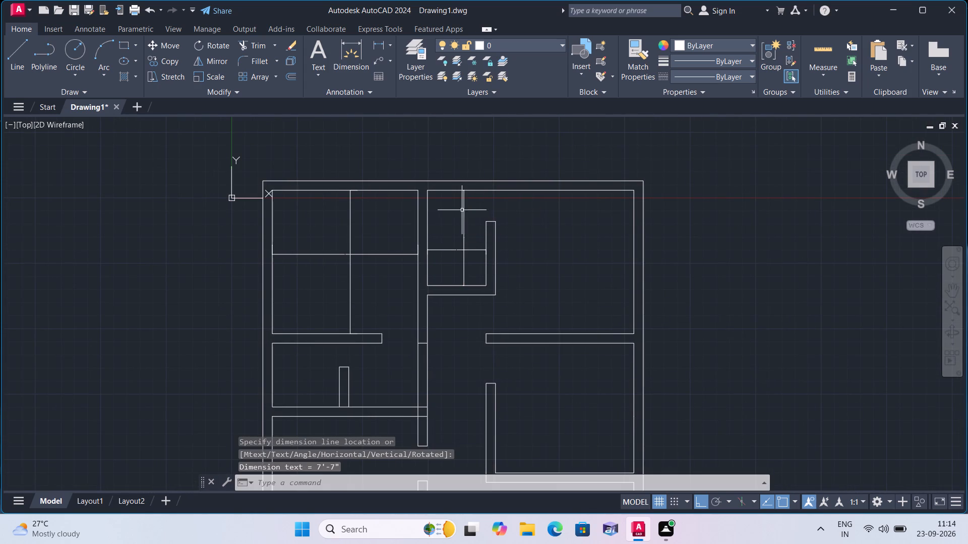
Add a horizontal linear dimension across the upper-right room, from the short vertical wall to the outer wall's inner line.
click(388, 44)
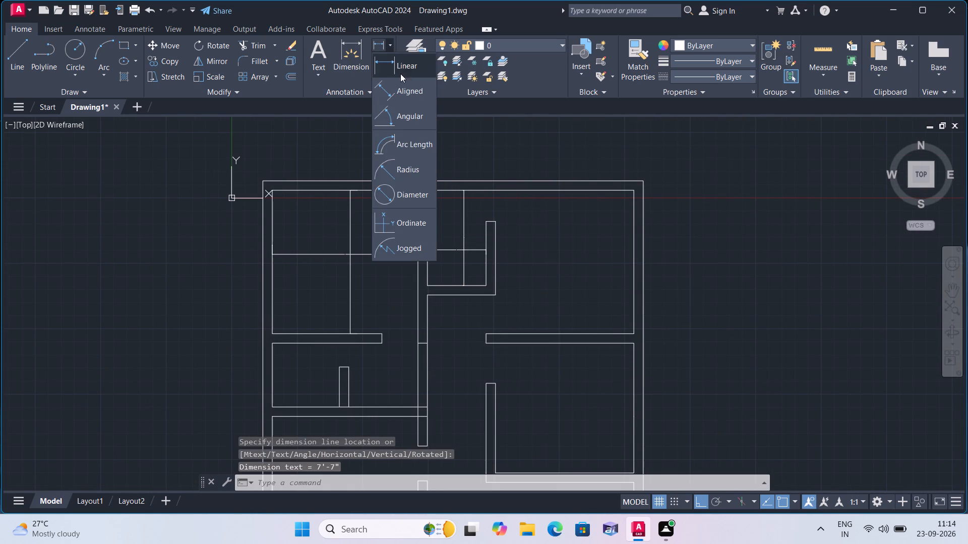
click(405, 62)
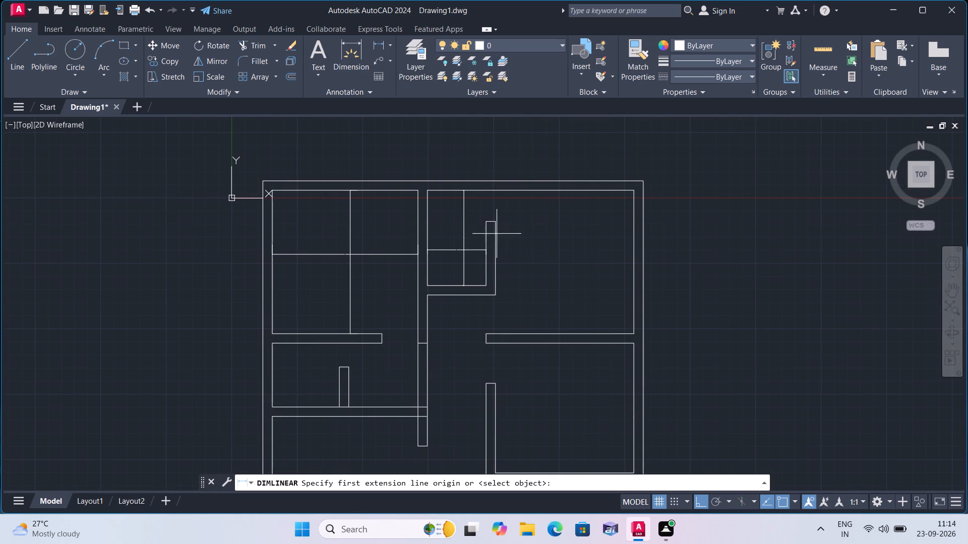
click(497, 246)
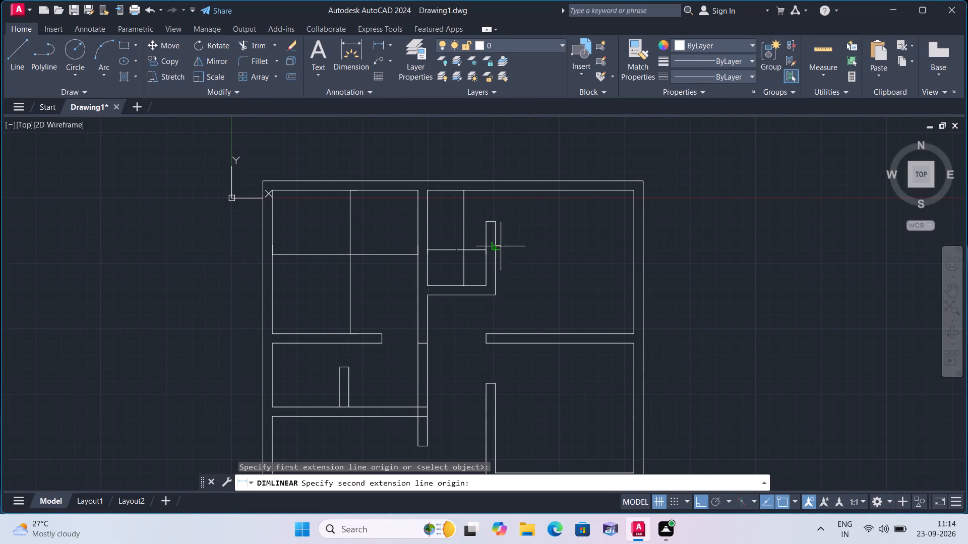
click(632, 246)
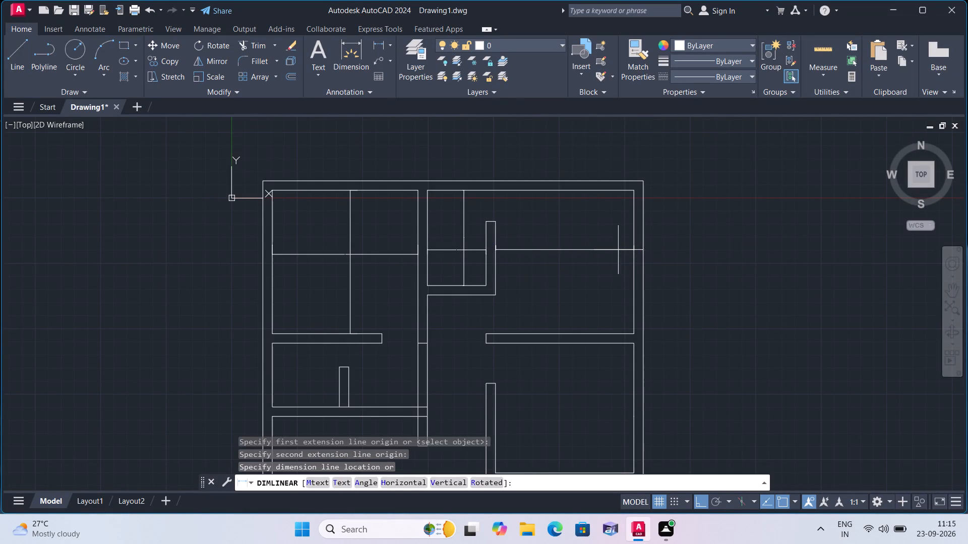
click(614, 253)
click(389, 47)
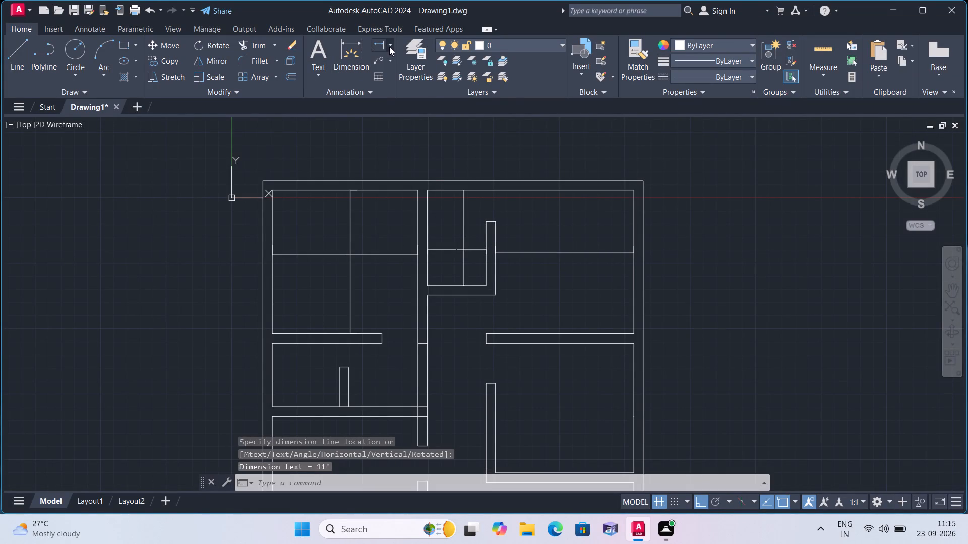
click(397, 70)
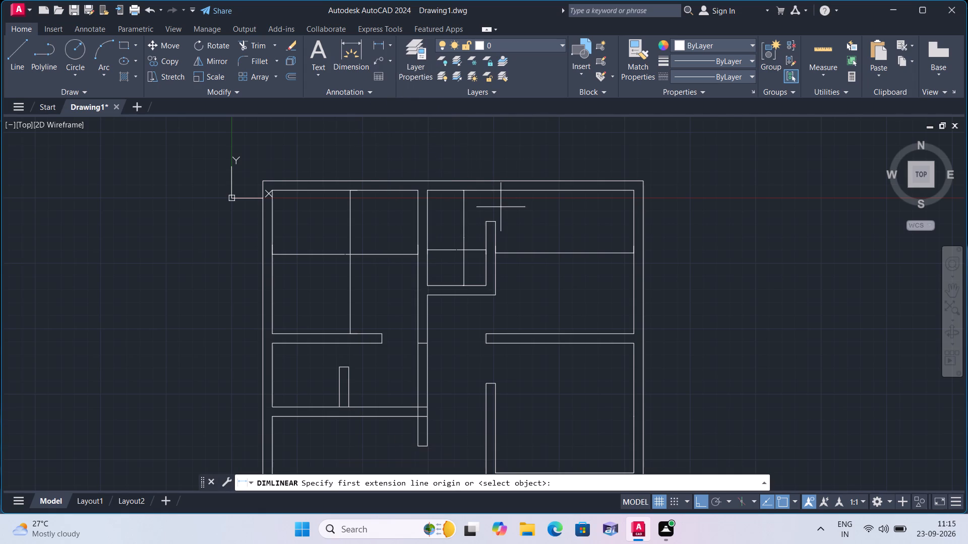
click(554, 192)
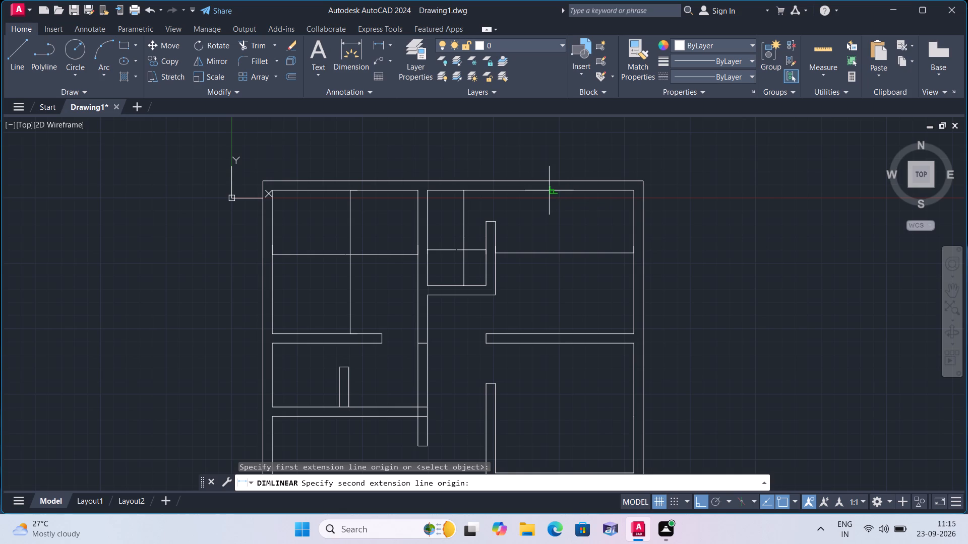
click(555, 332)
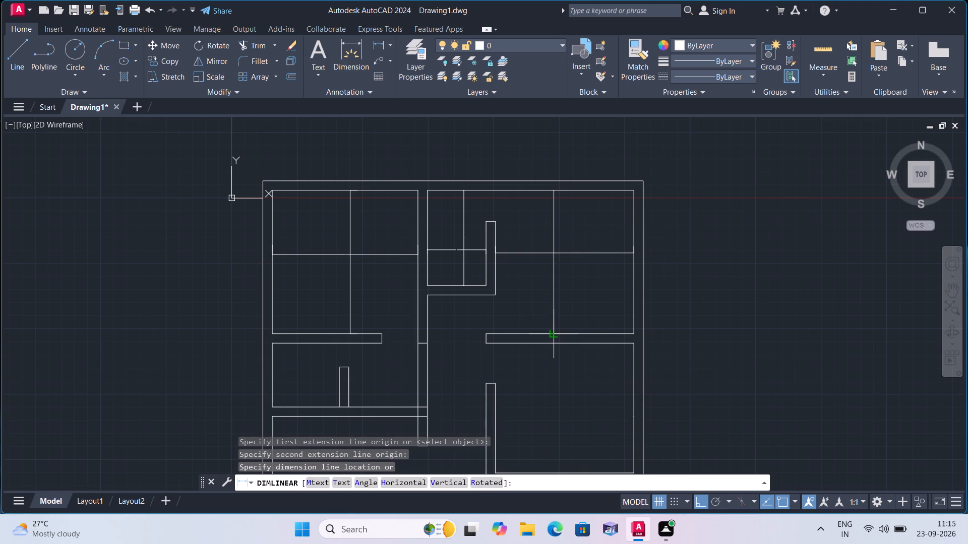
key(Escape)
Trim the central vertical wall's left-hand line alongside the small room directly below the upper-left room.
text(trim)
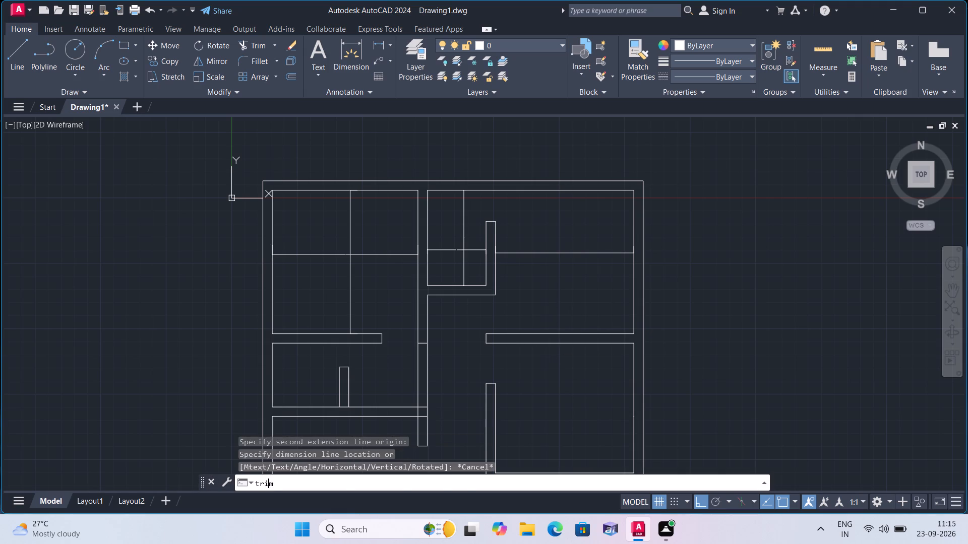
key(space)
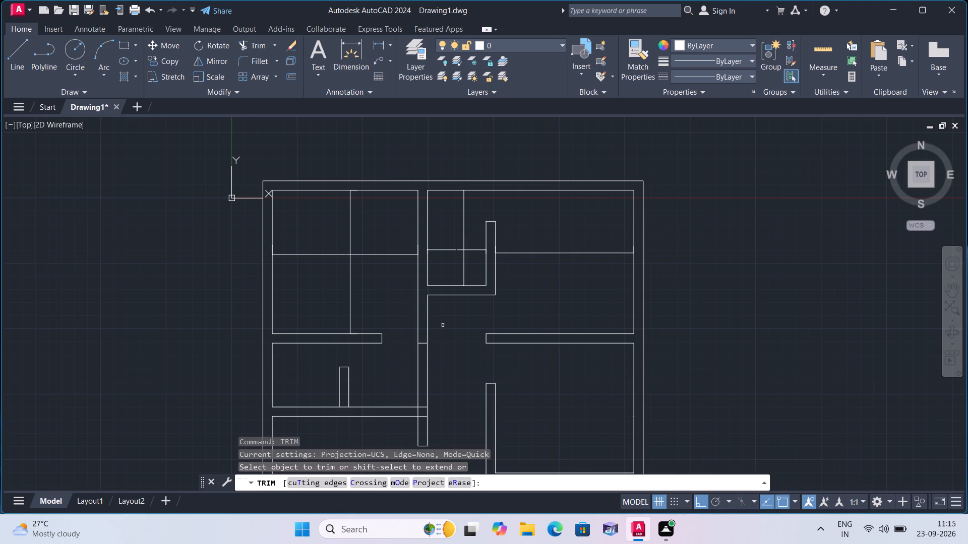
click(443, 325)
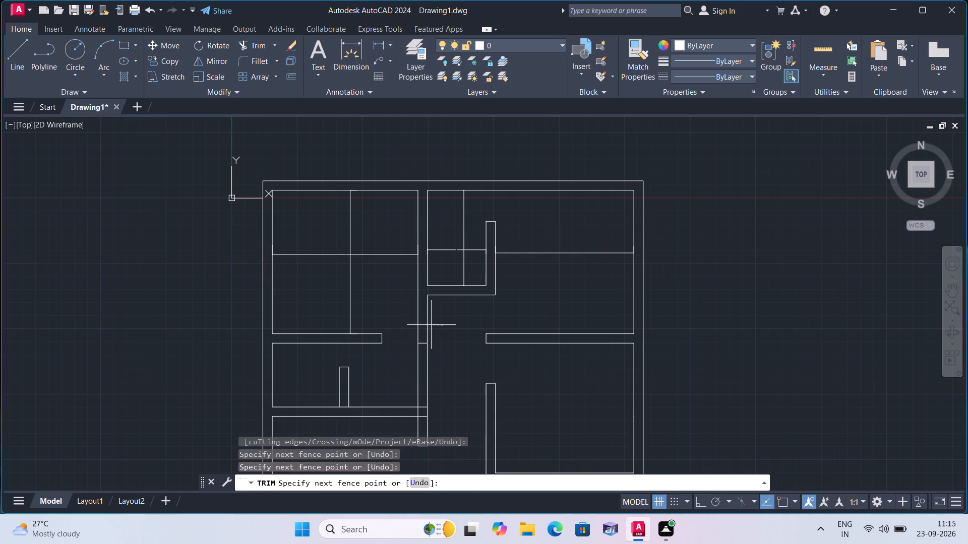
click(452, 393)
click(423, 384)
click(383, 380)
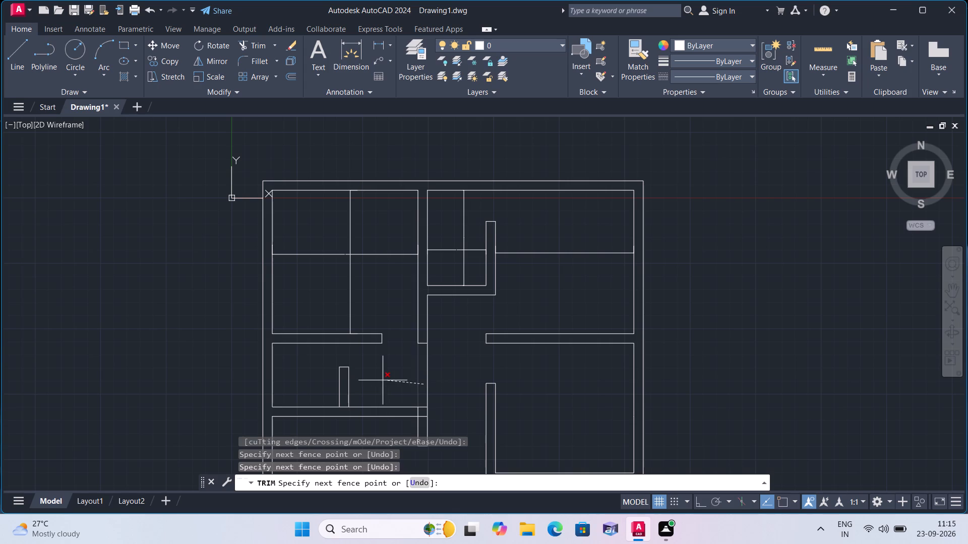
click(383, 380)
Trim the central vertical wall's right-hand line alongside the small room directly below the upper-left room.
click(457, 378)
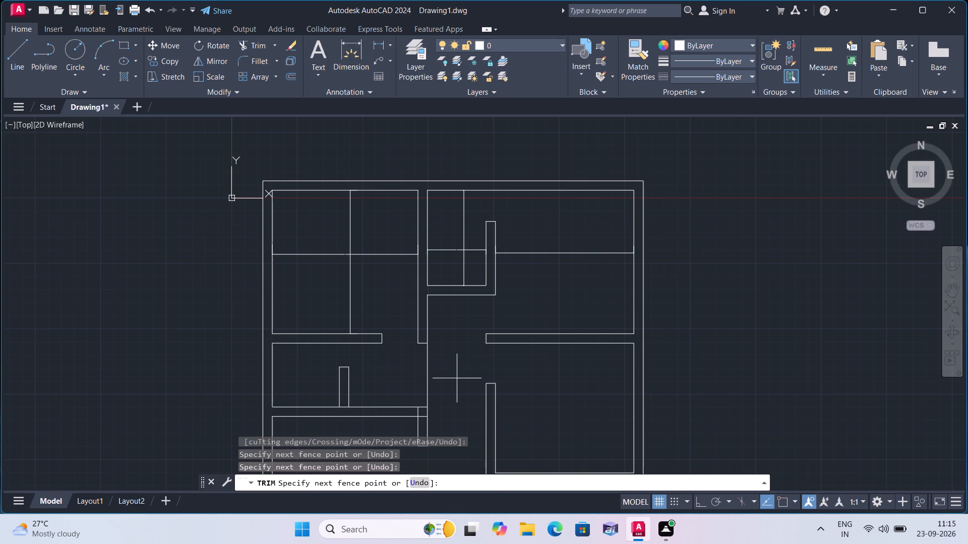
click(447, 386)
click(424, 382)
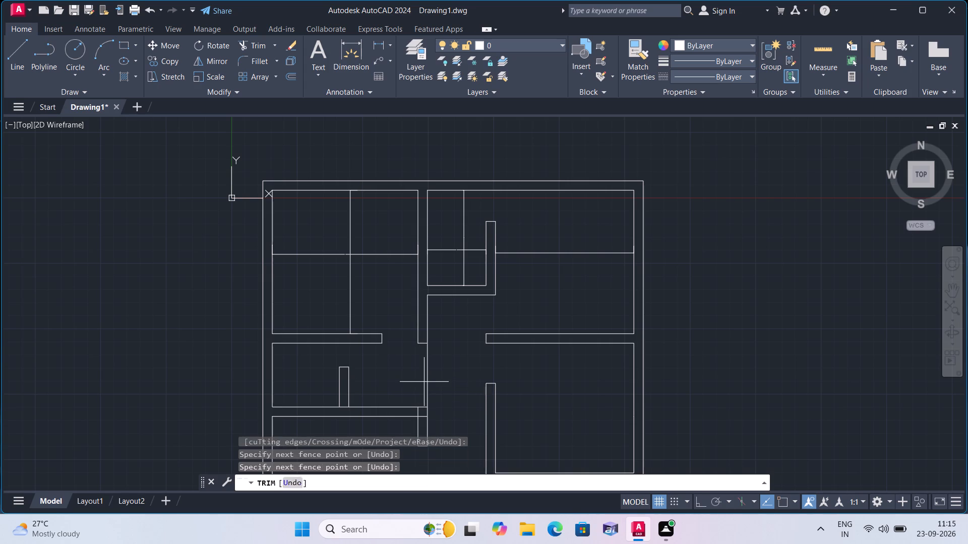
click(436, 381)
Trim the leftover line segments inside the wall corner where the small left room's lower wall meets the central vertical wall.
scroll(418, 415, up, 3)
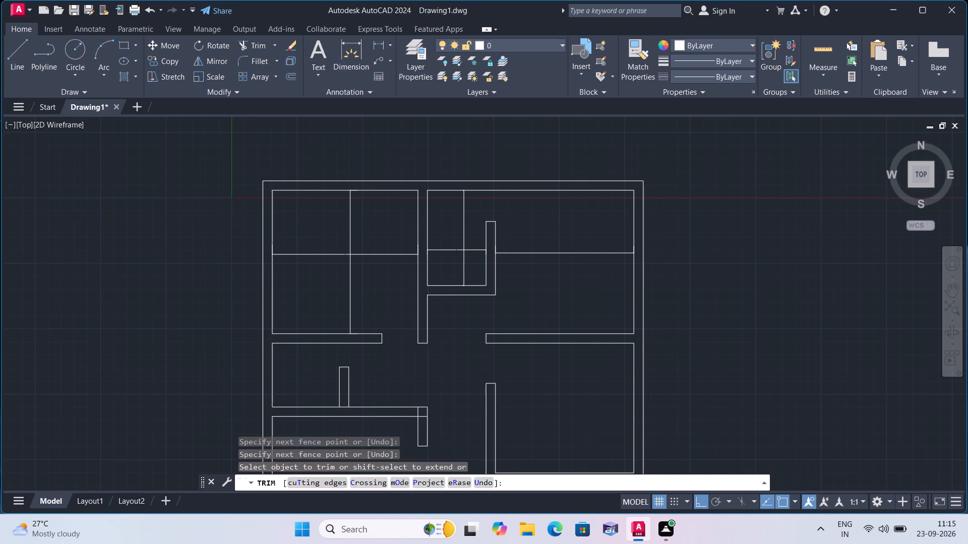
click(409, 392)
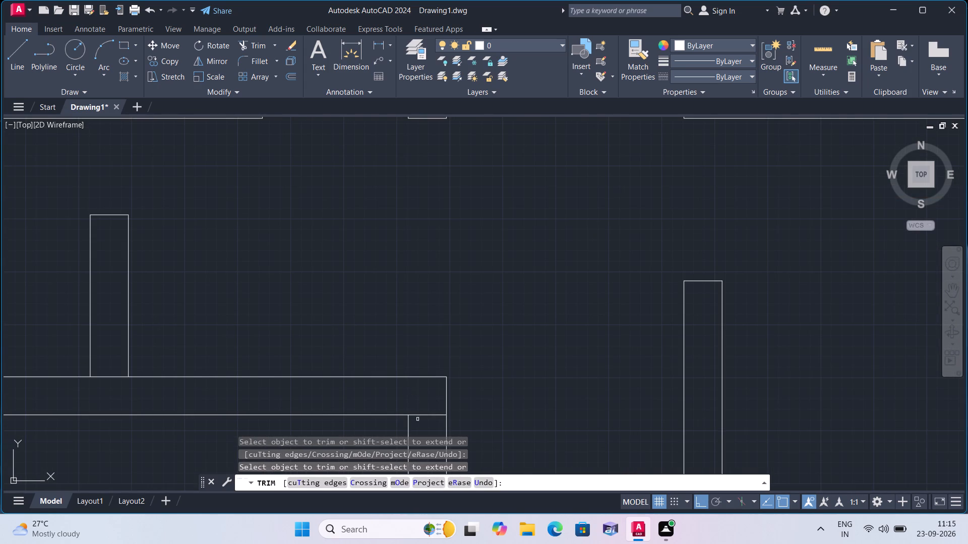
click(421, 416)
scroll(415, 408, down, 3)
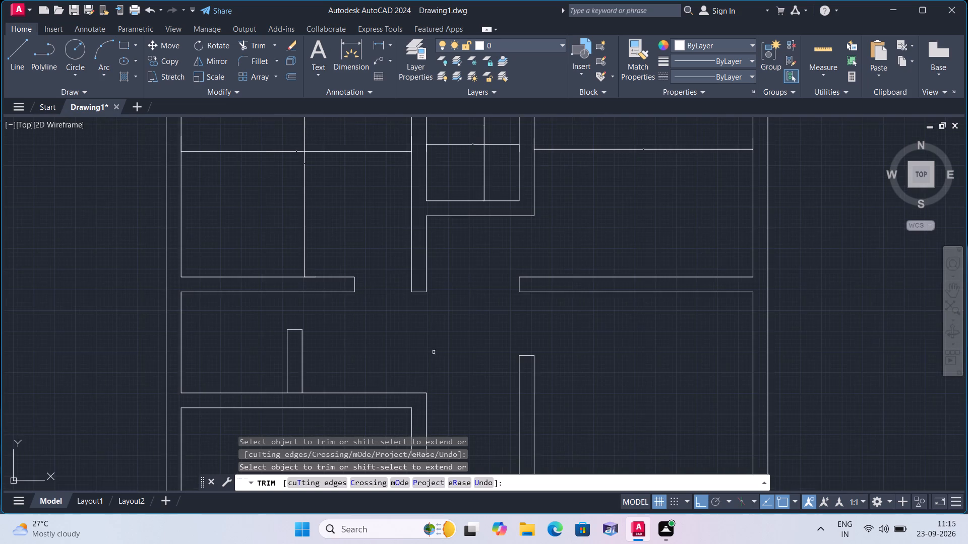
scroll(440, 341, down, 1)
key(Escape)
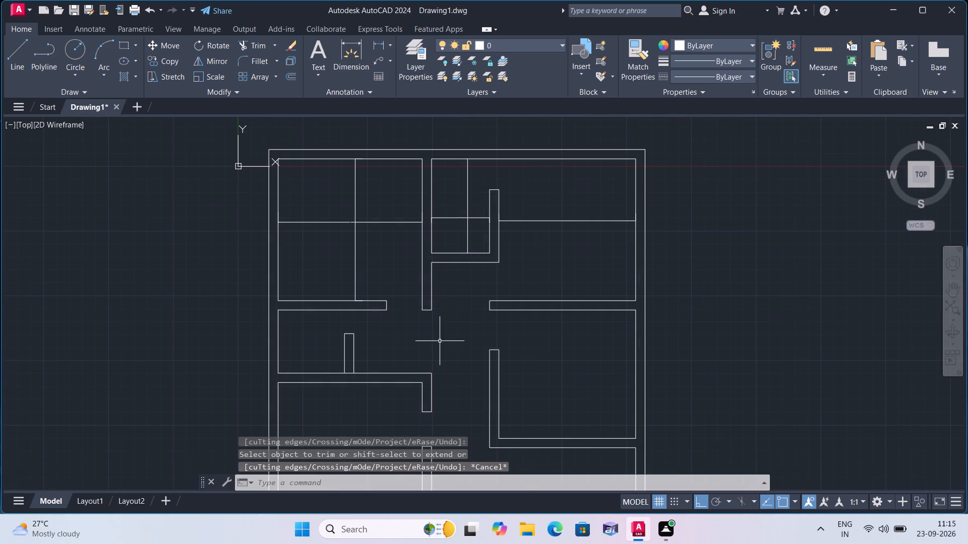
Add a vertical linear dimension in the upper-right room, from its lower wall to the top outer wall's inner line.
scroll(440, 341, down, 1)
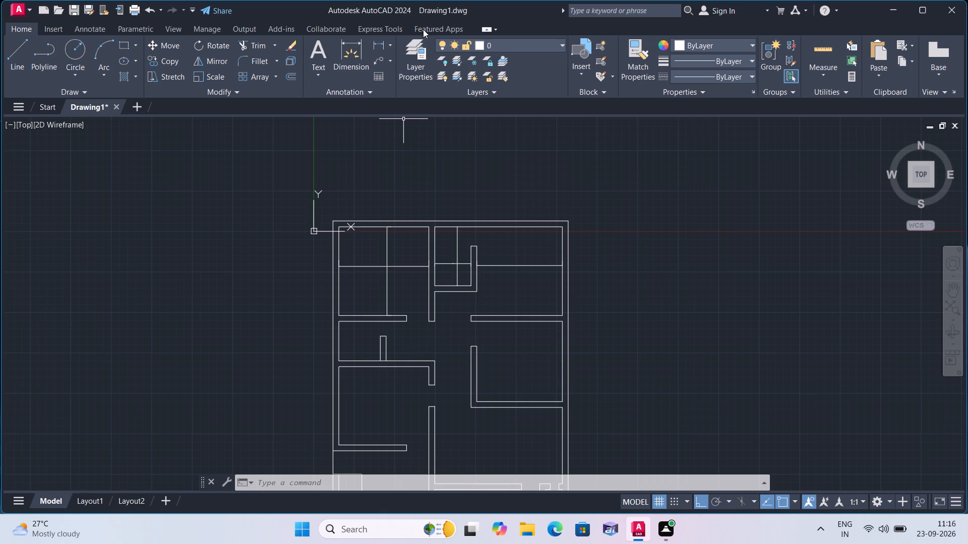
click(387, 47)
click(416, 66)
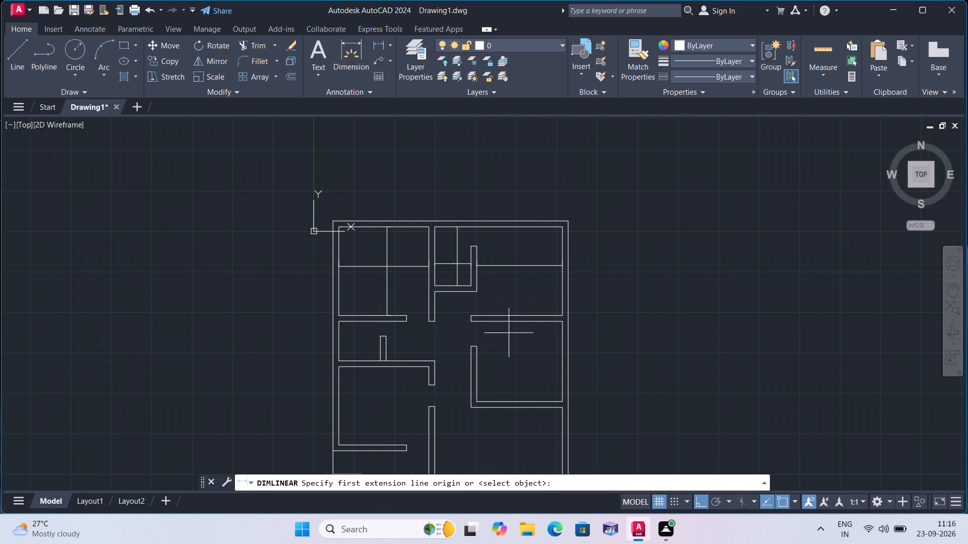
middle_drag(523, 371, 514, 252)
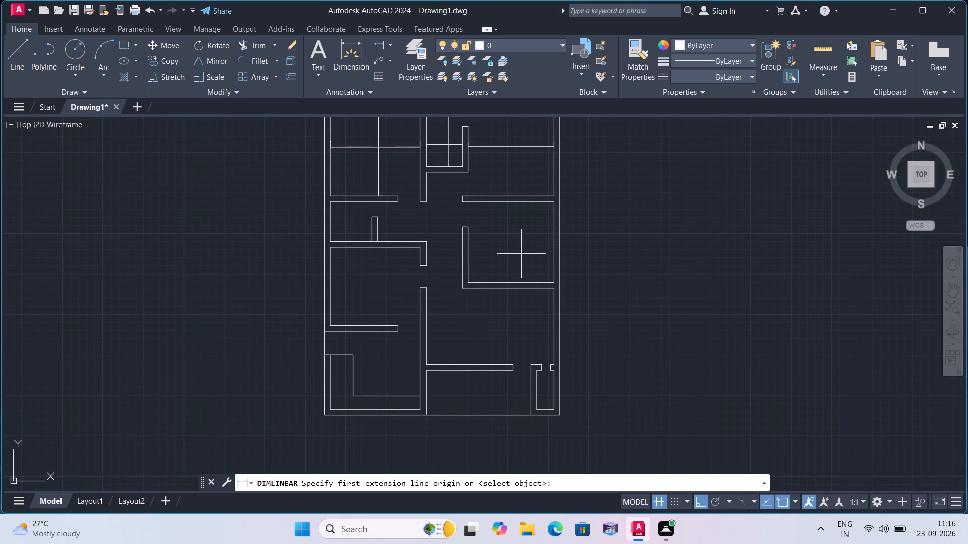
click(511, 195)
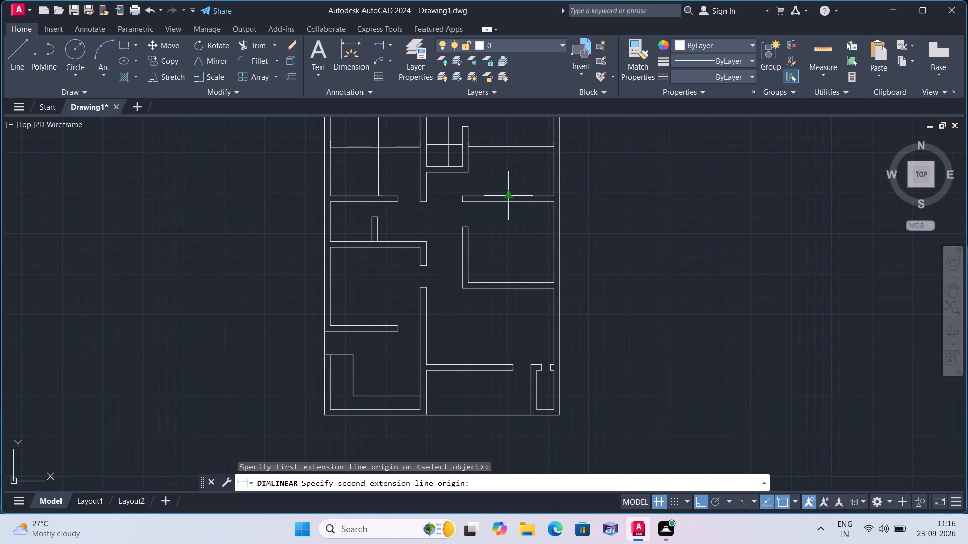
middle_drag(507, 178, 519, 333)
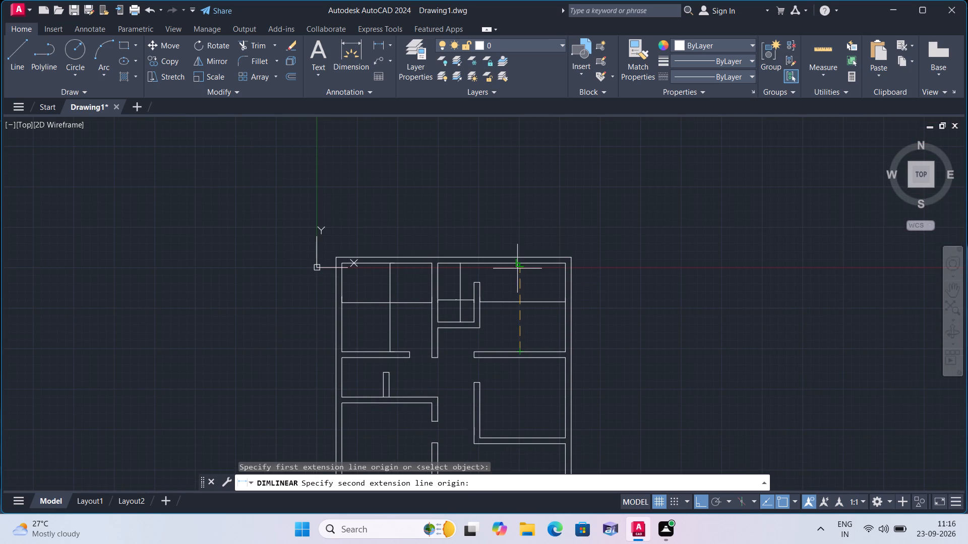
click(516, 264)
click(552, 298)
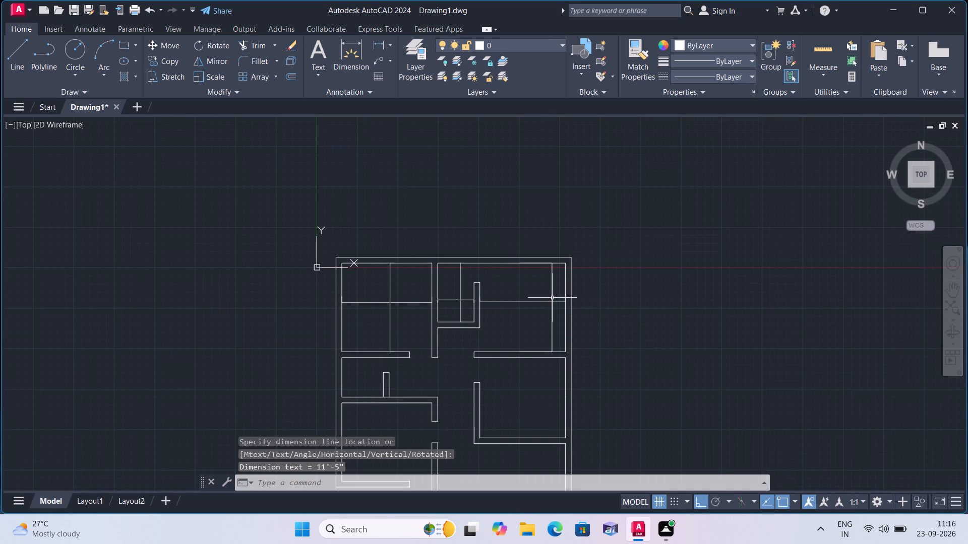
Add a horizontal linear dimension in the small room below the upper-left room, from the short partition to the outer wall's inner line.
scroll(521, 322, down, 2)
middle_drag(523, 346, 509, 262)
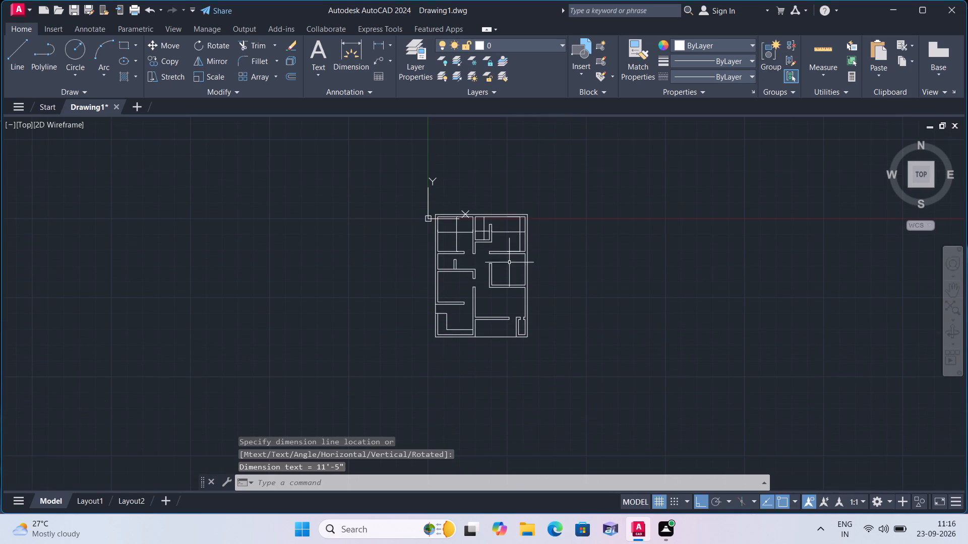
click(392, 46)
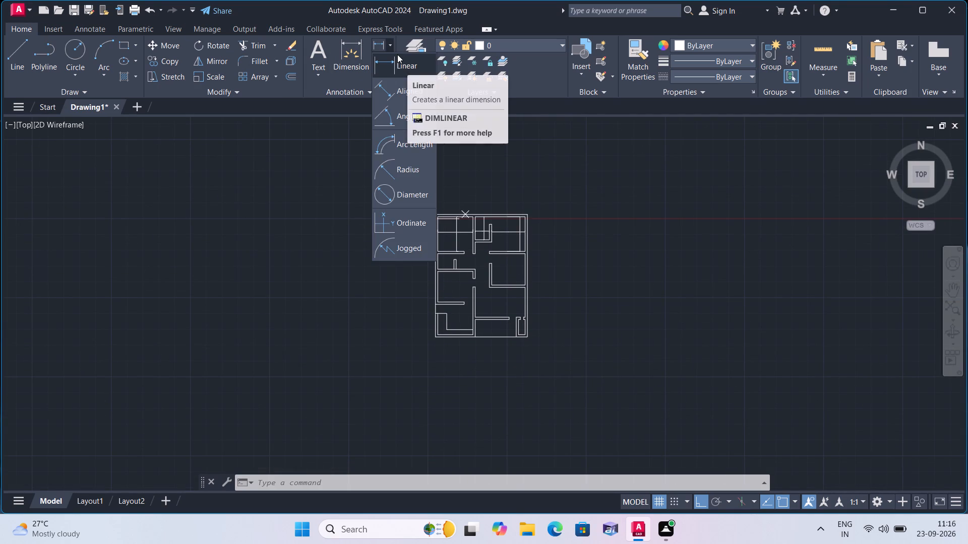
click(397, 54)
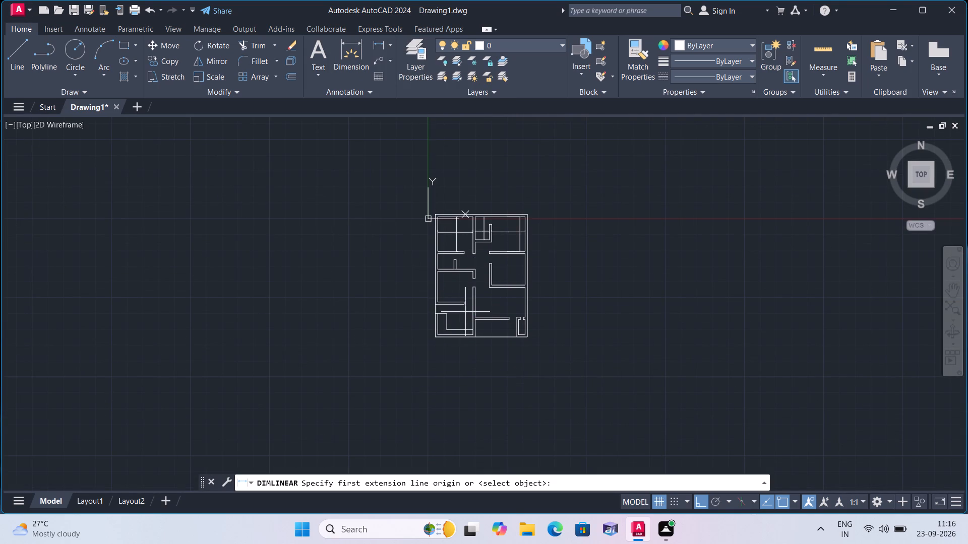
scroll(468, 270, up, 4)
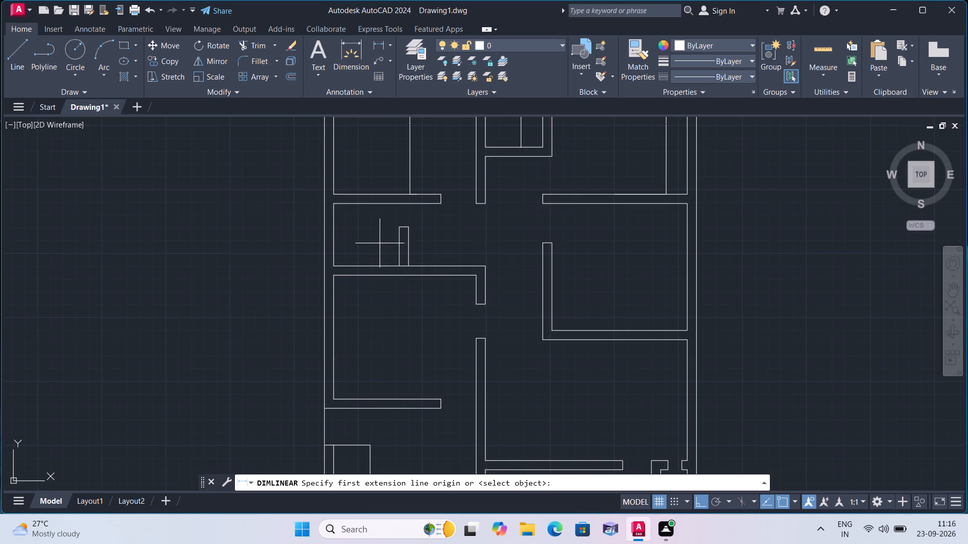
click(400, 247)
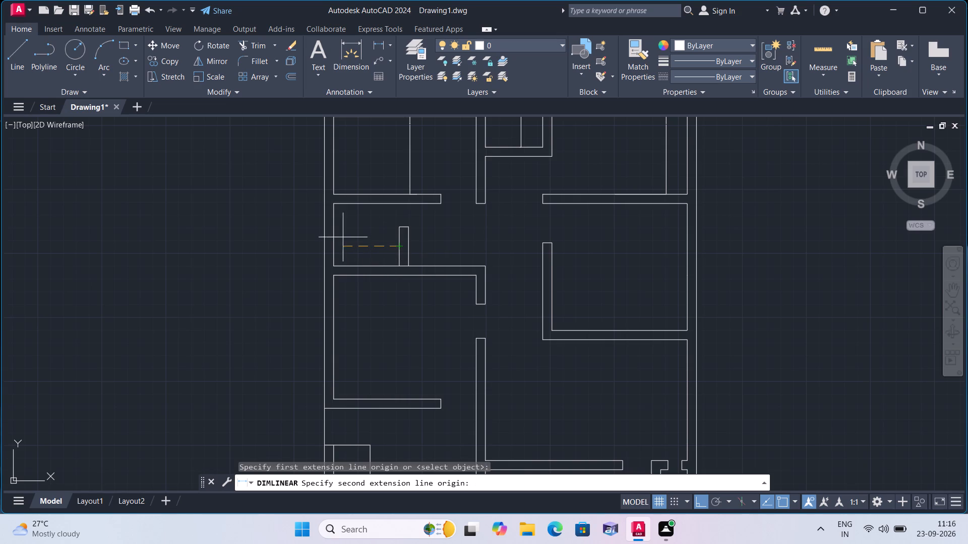
click(333, 245)
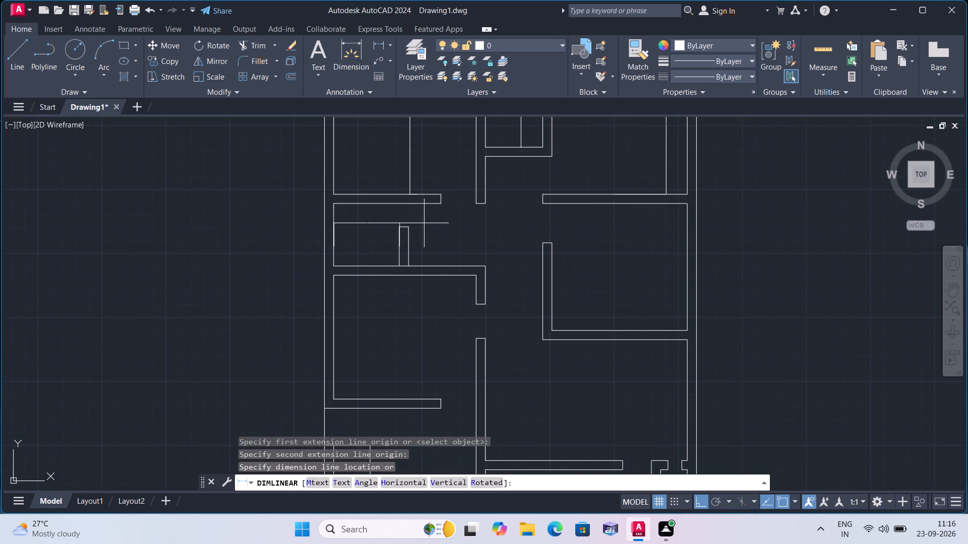
click(370, 239)
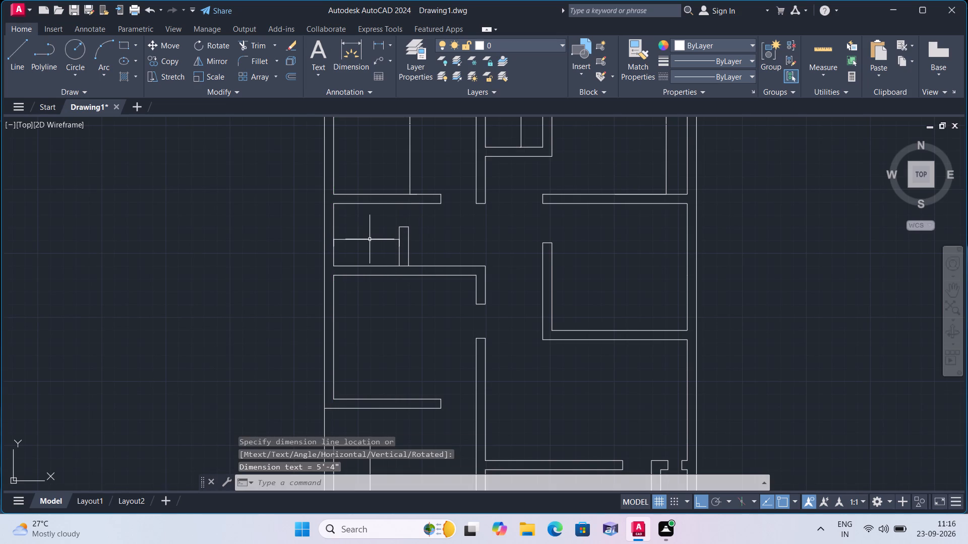
key(Escape)
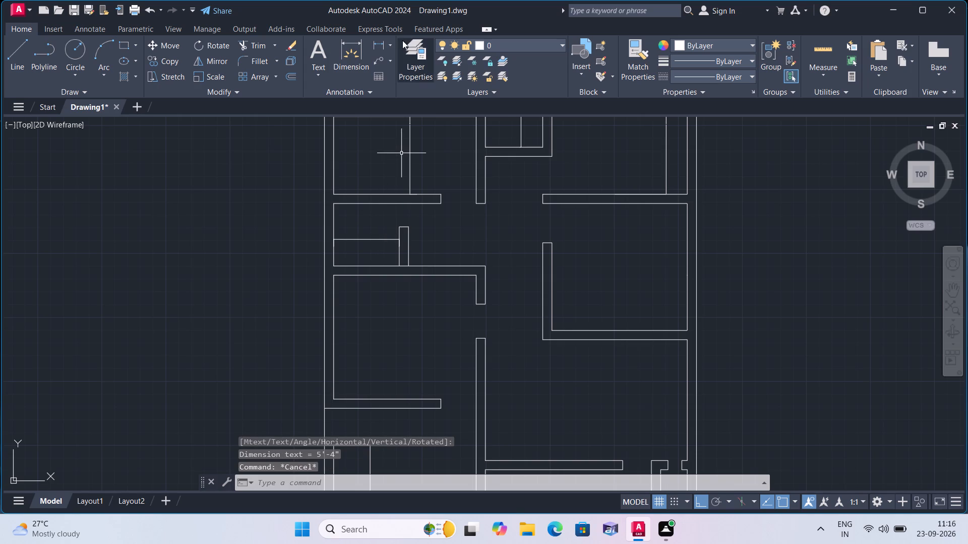
Add a vertical linear dimension in the small room below the upper-left room, from its upper wall to its lower wall.
click(393, 43)
click(406, 67)
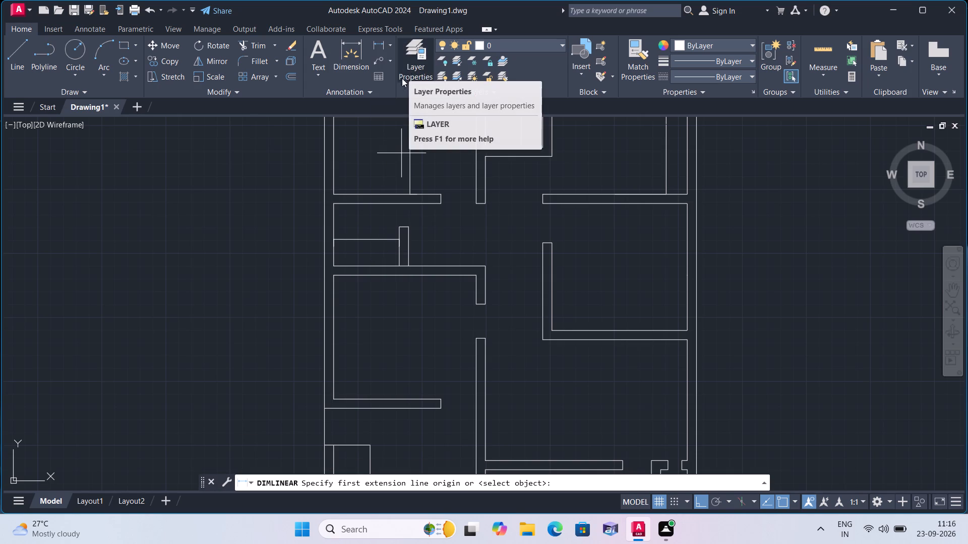
click(370, 206)
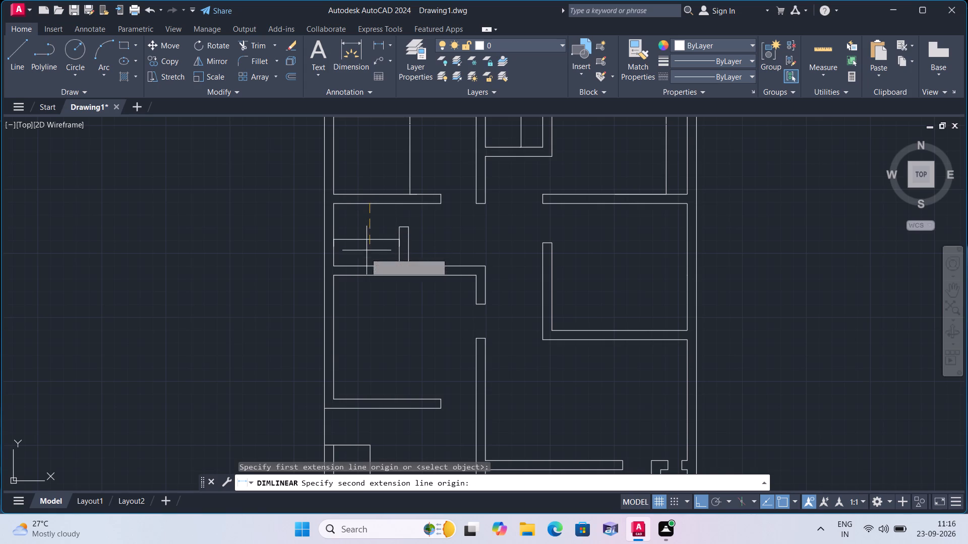
click(369, 267)
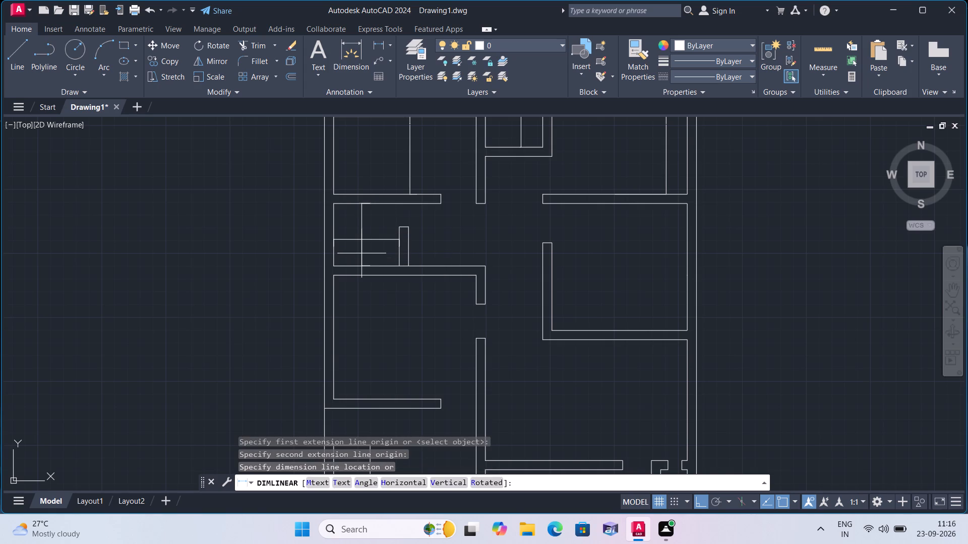
click(361, 253)
Add a horizontal linear dimension across the middle-right room, from its vertical wall to the outer wall's inner line.
click(389, 43)
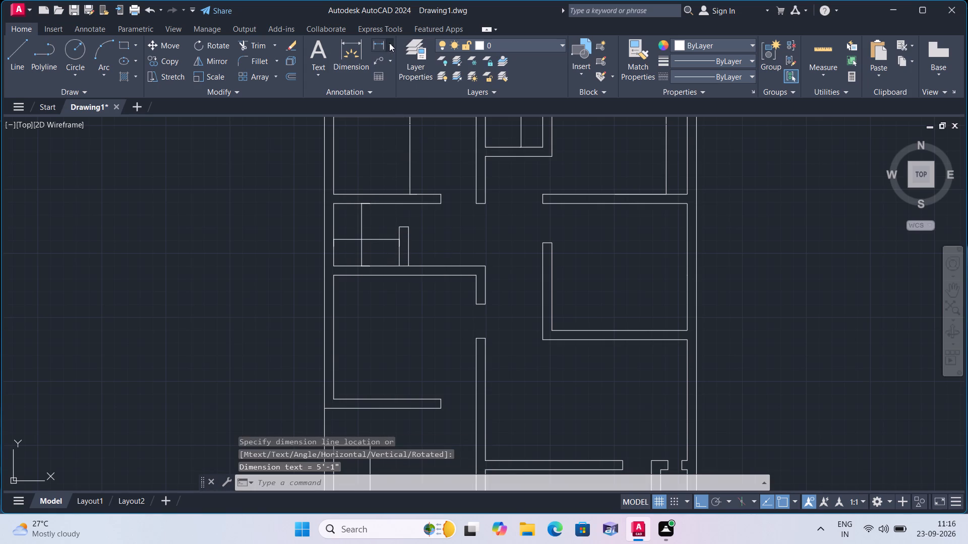
click(399, 60)
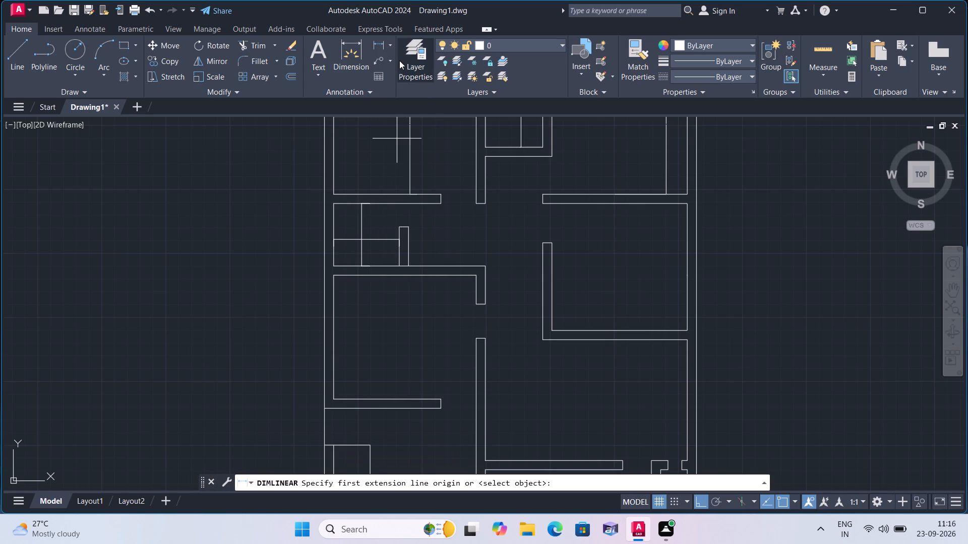
click(551, 266)
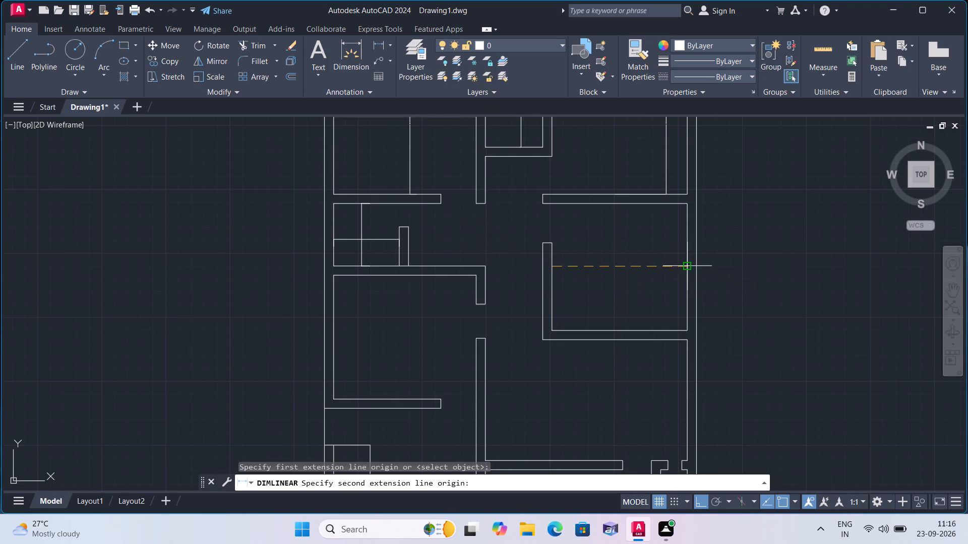
click(687, 266)
click(685, 266)
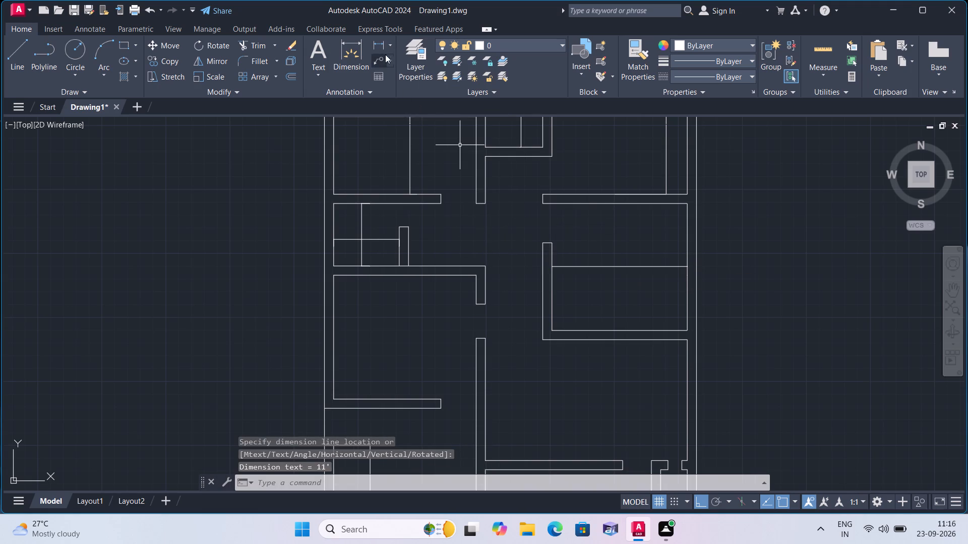
Add a vertical linear dimension in the middle-right room, from its upper wall to its lower wall.
click(390, 44)
click(398, 64)
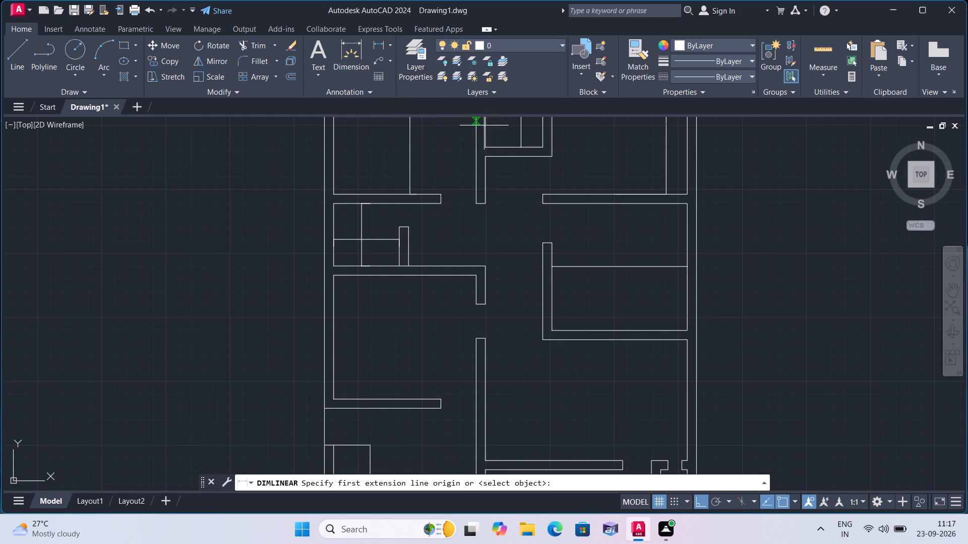
click(630, 203)
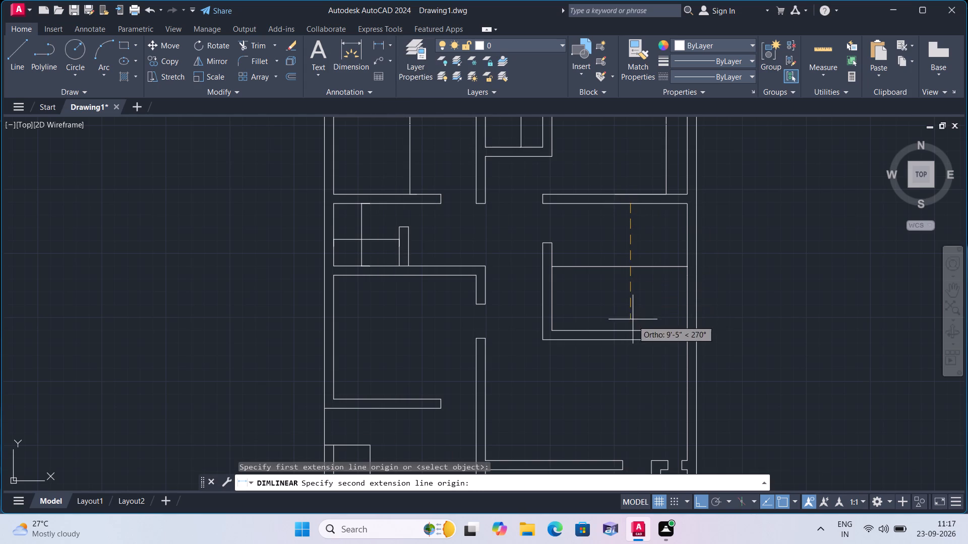
click(630, 329)
click(620, 315)
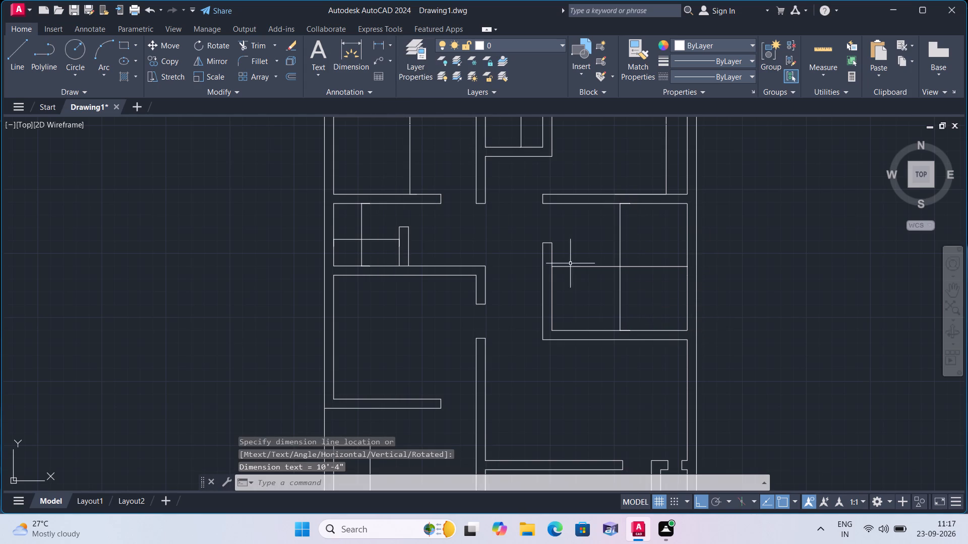
Add a vertical linear dimension in the middle-left room, from its upper wall's inner line to its lower wall's inner line.
click(387, 42)
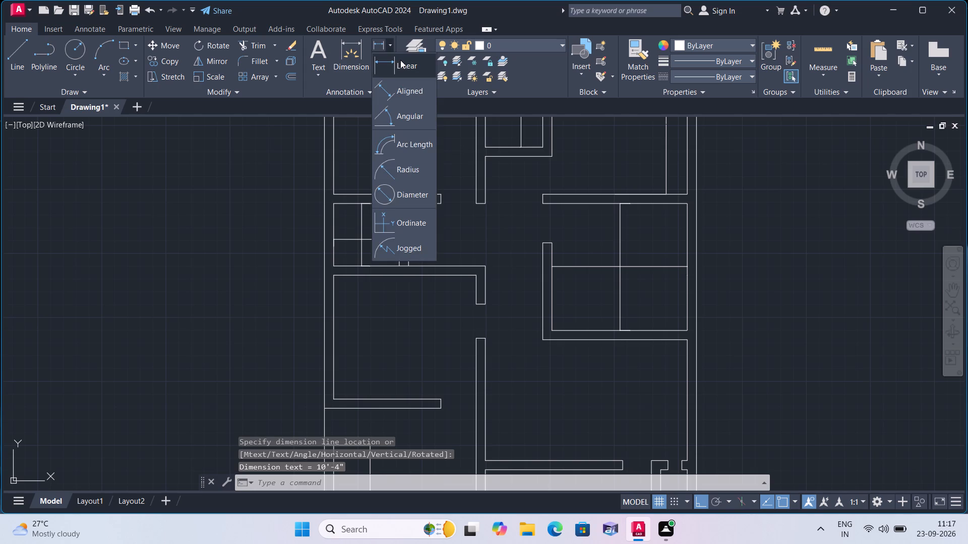
click(404, 65)
scroll(404, 81, down, 1)
scroll(411, 330, down, 1)
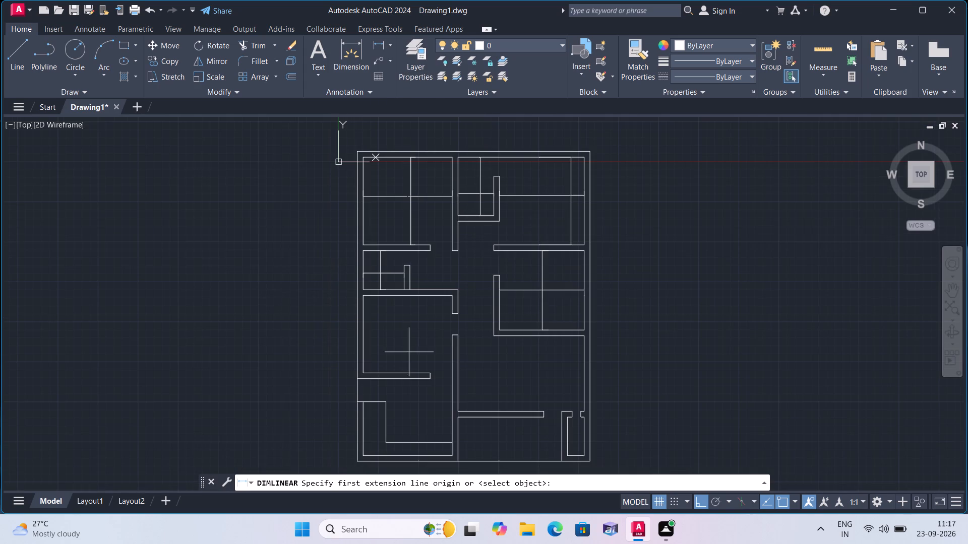
middle_drag(409, 345, 392, 261)
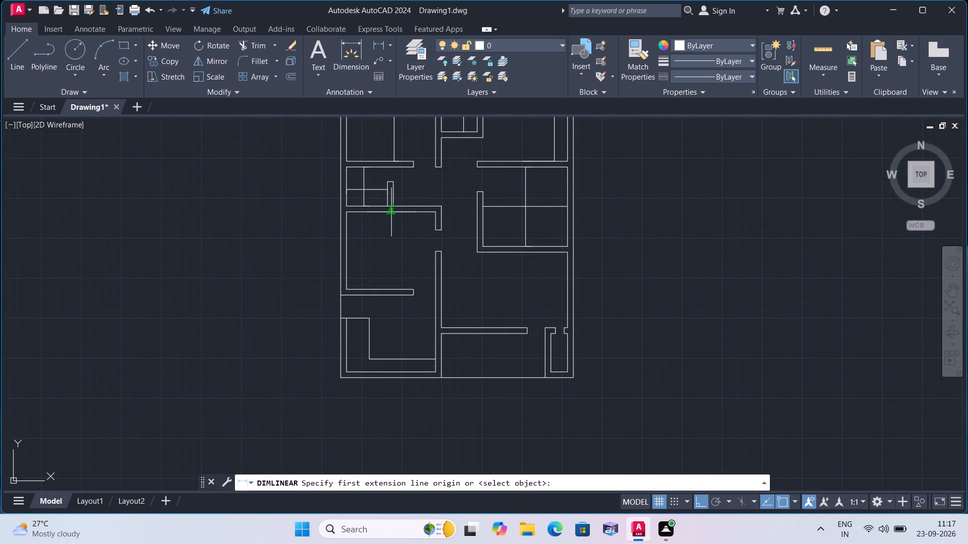
scroll(390, 229, up, 3)
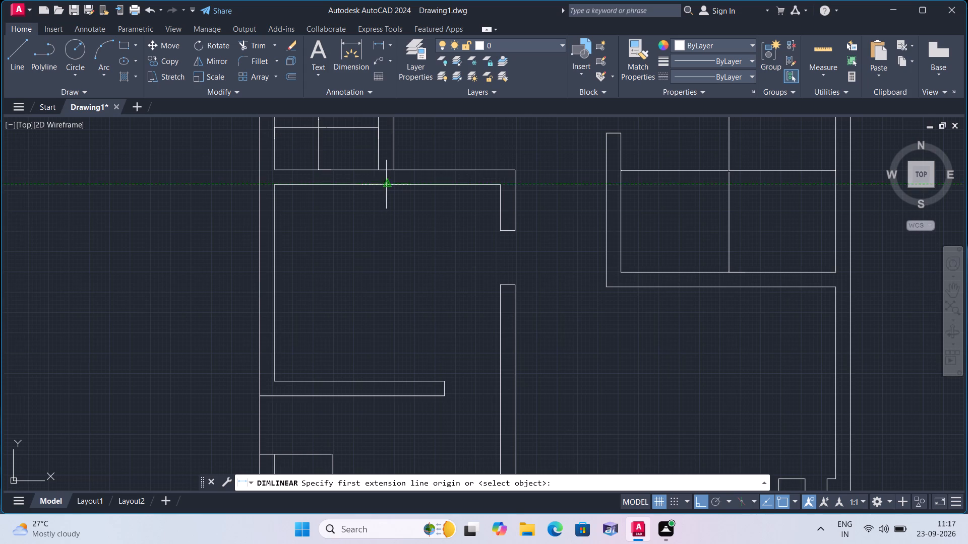
click(386, 181)
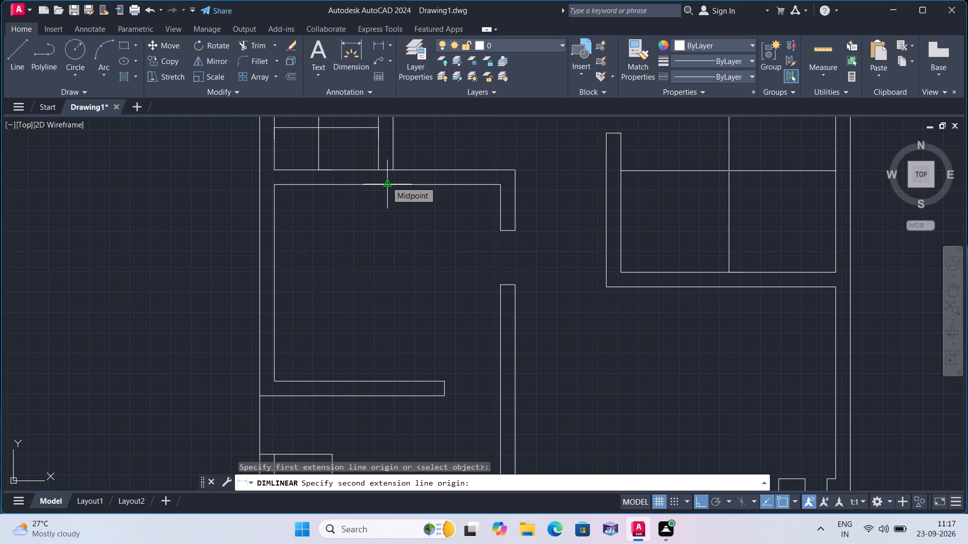
click(389, 379)
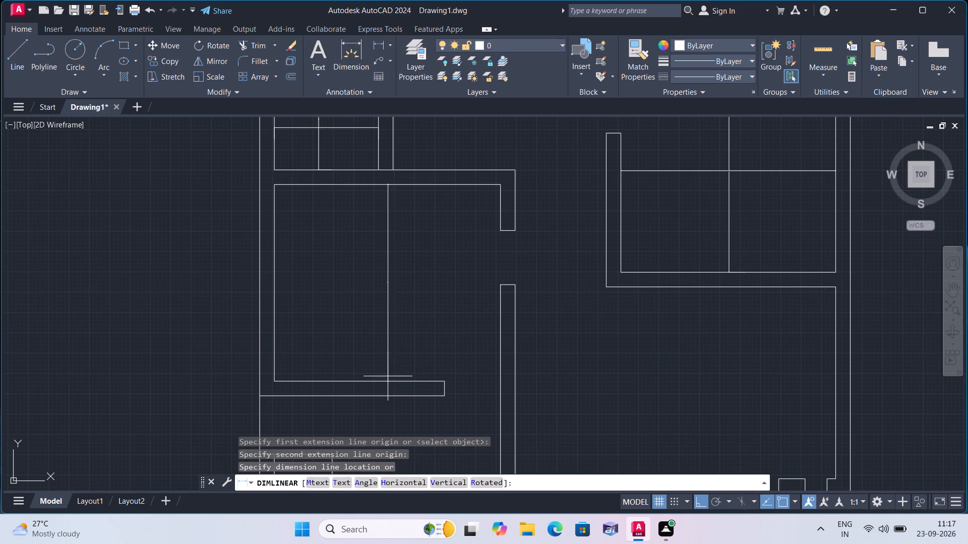
click(366, 336)
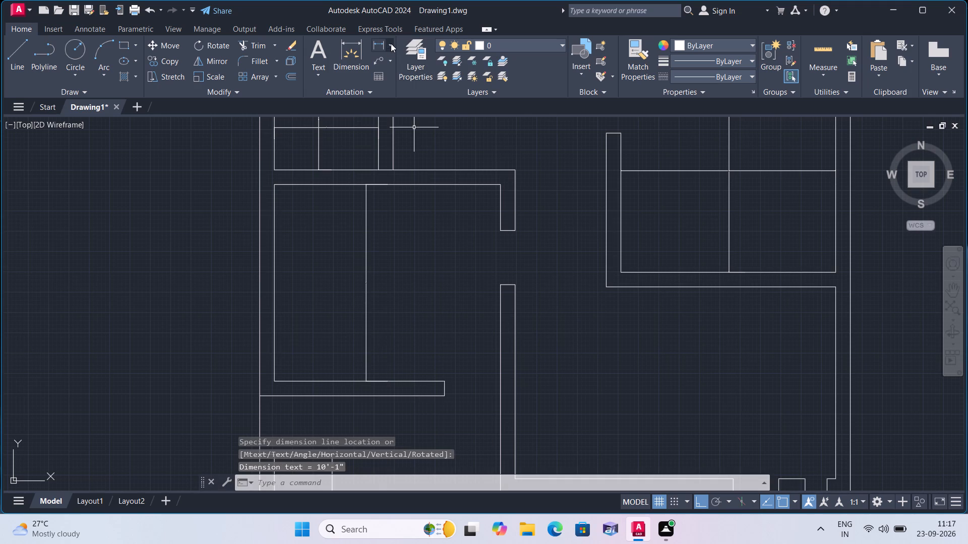
Add a horizontal linear dimension across the middle-left room, from the central vertical wall to the outer wall's inner line.
click(391, 43)
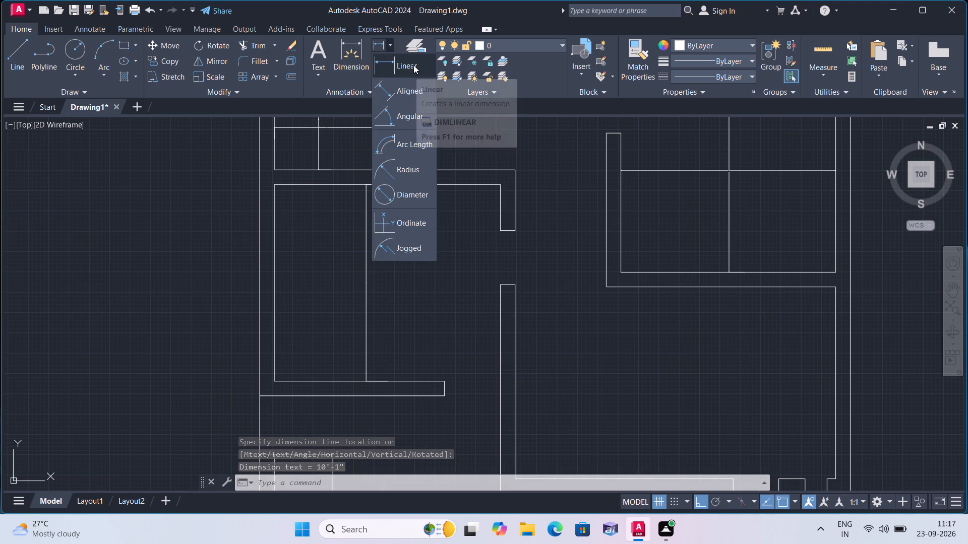
click(413, 65)
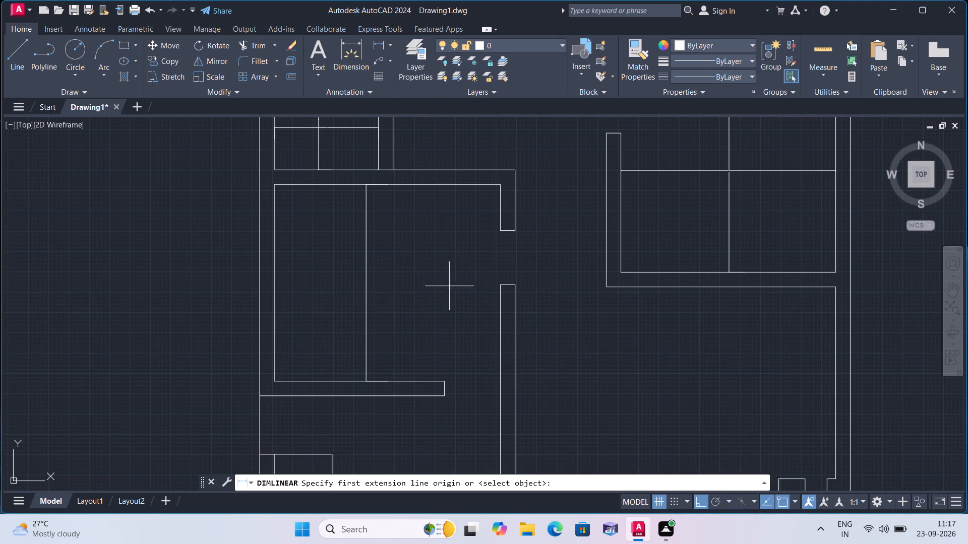
drag(502, 313, 496, 313)
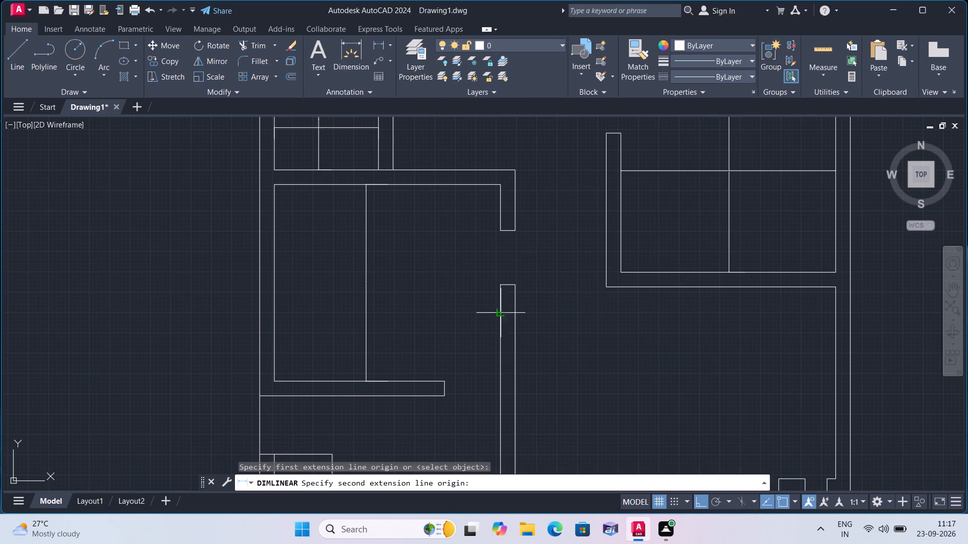
click(274, 313)
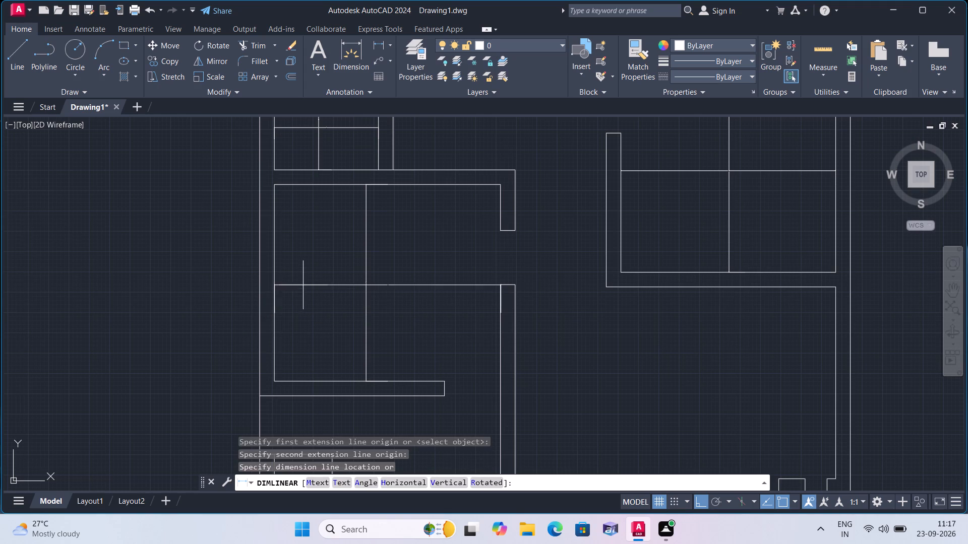
click(303, 285)
Add a horizontal linear dimension across the lower-left room with the L-shaped counter, from the central wall to the outer wall's inner line.
click(390, 42)
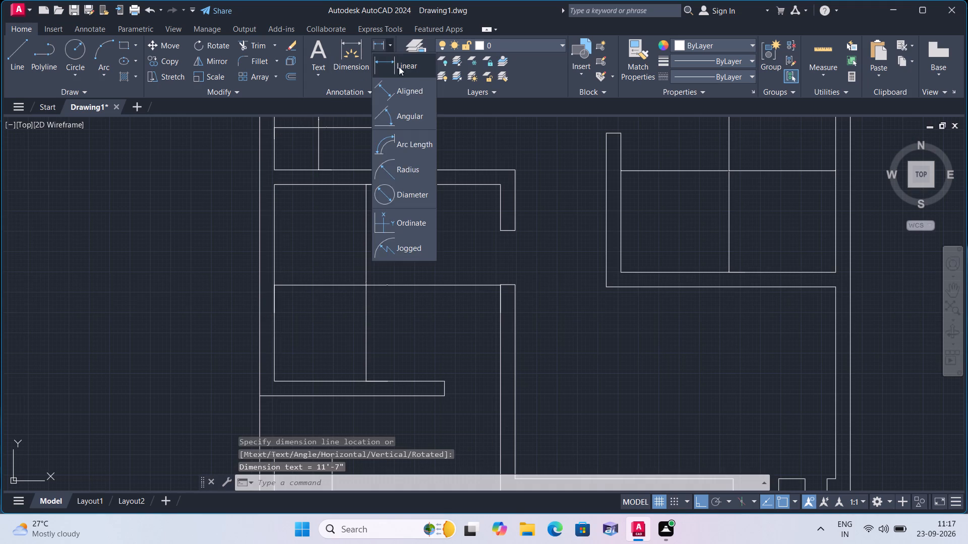
click(406, 66)
scroll(429, 192, down, 2)
middle_drag(523, 278, 505, 237)
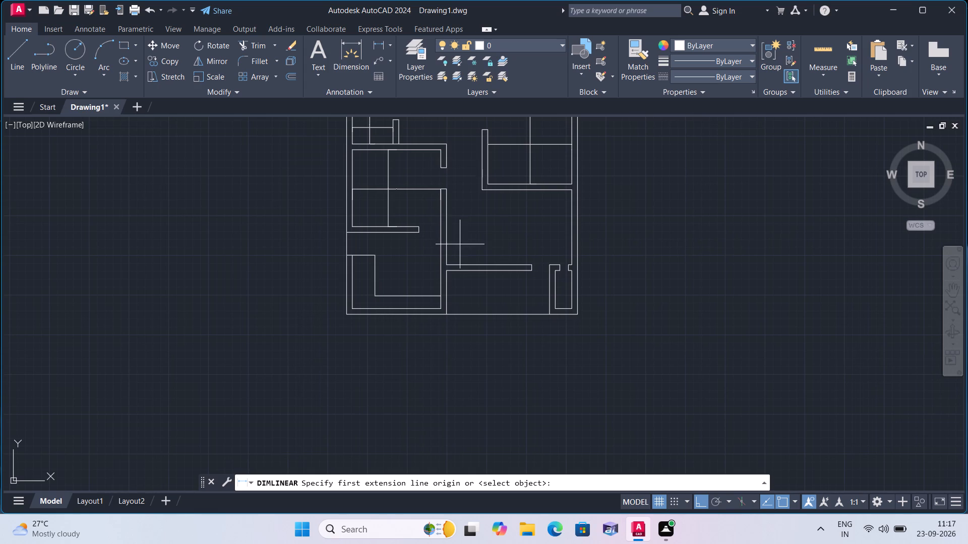
scroll(412, 260, up, 2)
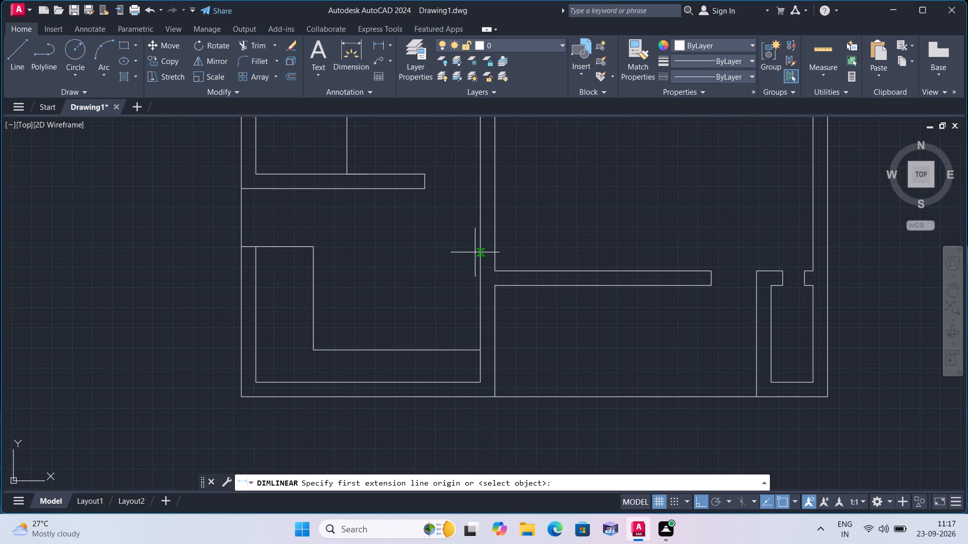
click(478, 252)
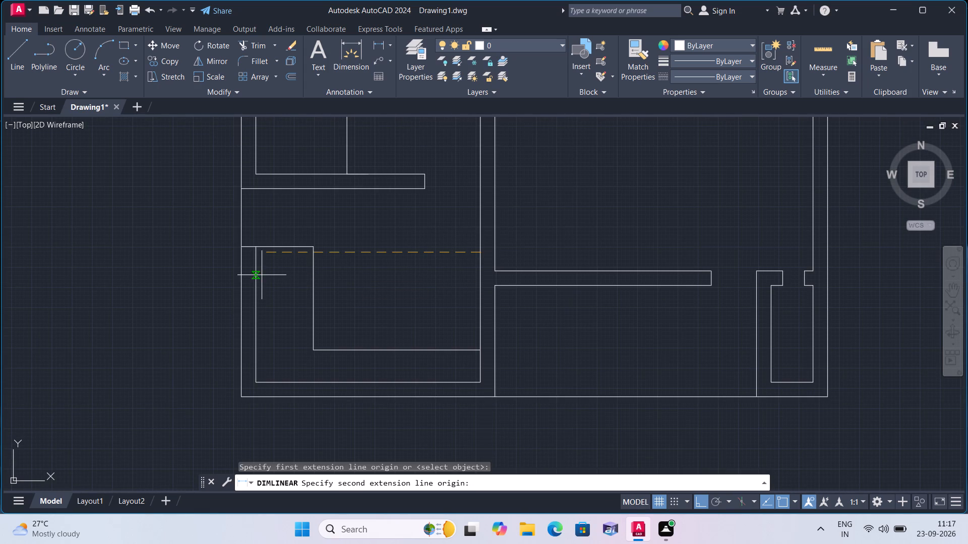
click(258, 254)
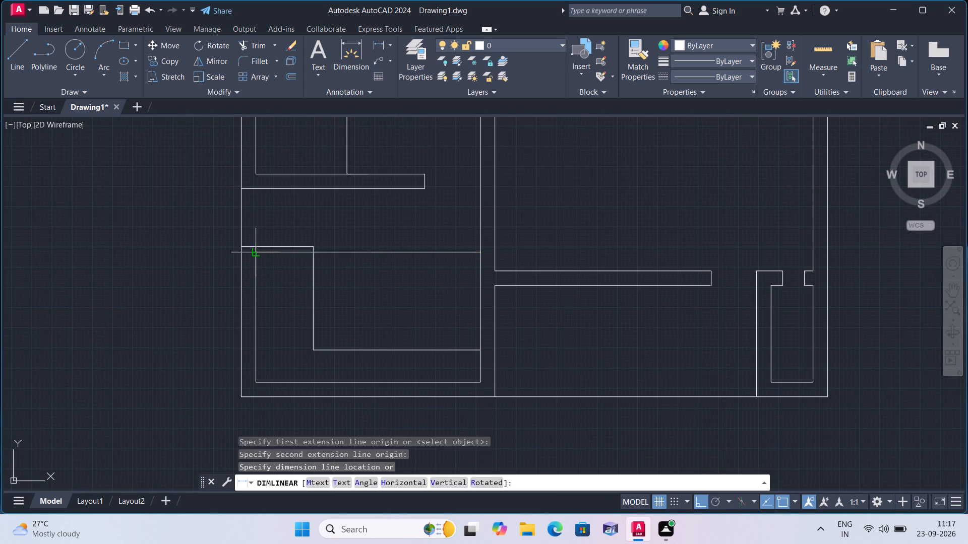
click(338, 283)
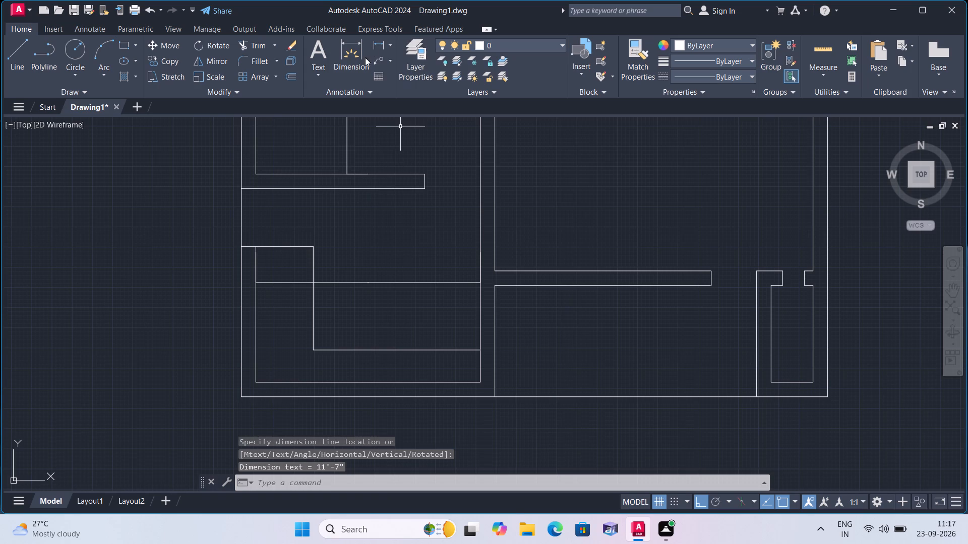
Add a vertical linear dimension in the lower-left room, from the upper wall's lower line to the bottom outer wall's inner line.
click(390, 41)
click(410, 65)
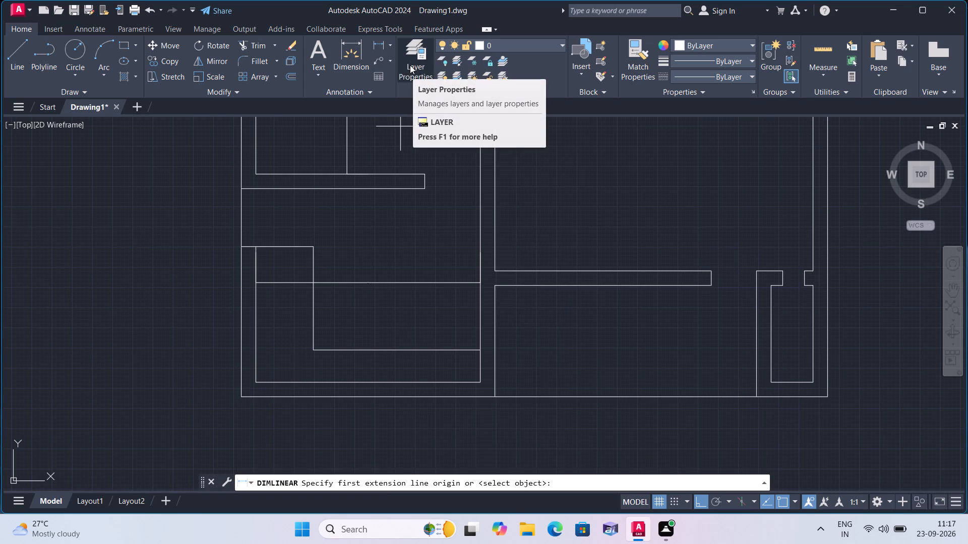
click(384, 188)
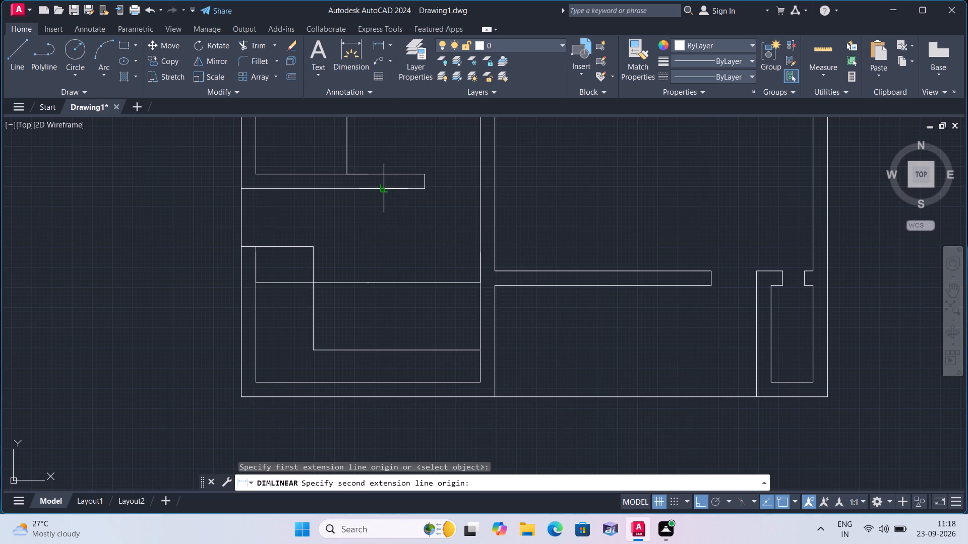
click(387, 380)
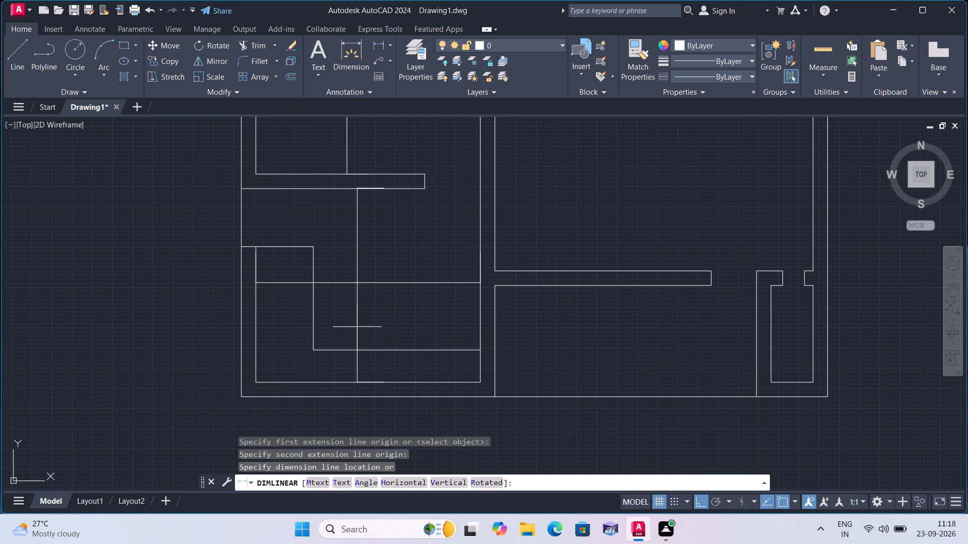
click(357, 326)
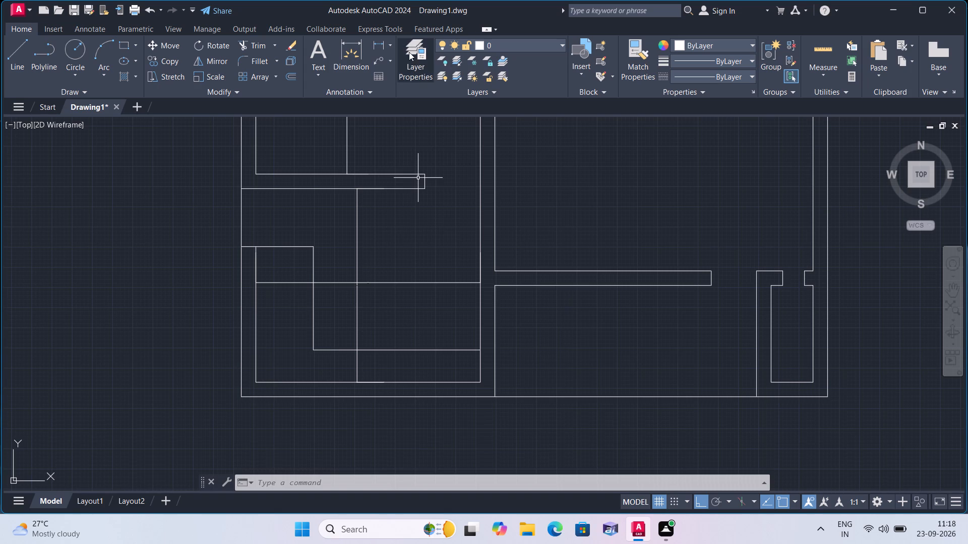
Add a vertical linear dimension in the bottom-centre space, from the horizontal wall's lower line to the bottom outer line.
click(393, 43)
click(403, 69)
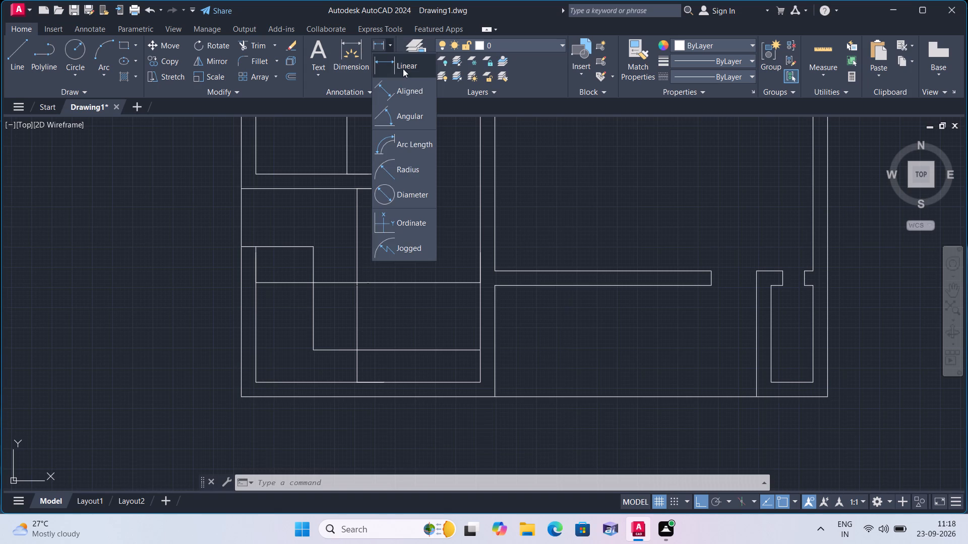
click(624, 285)
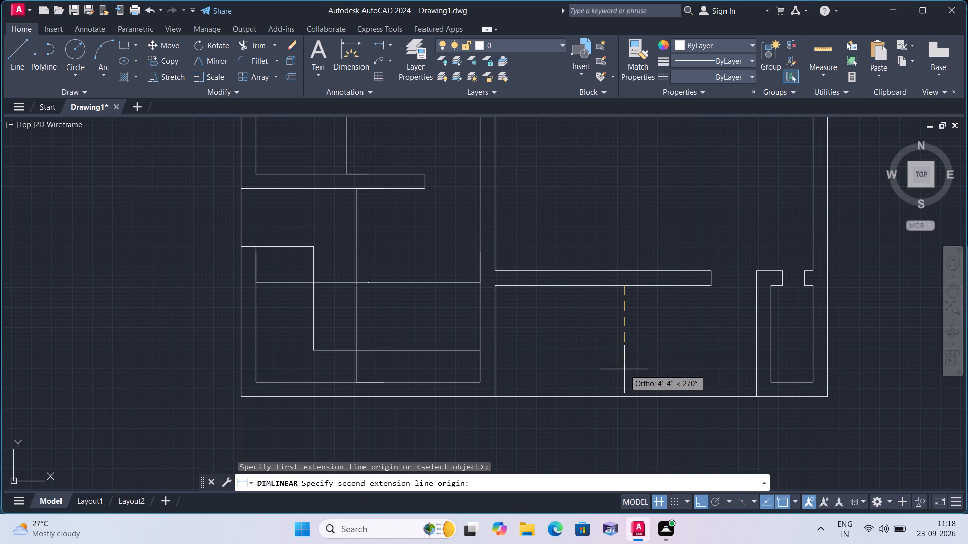
click(626, 400)
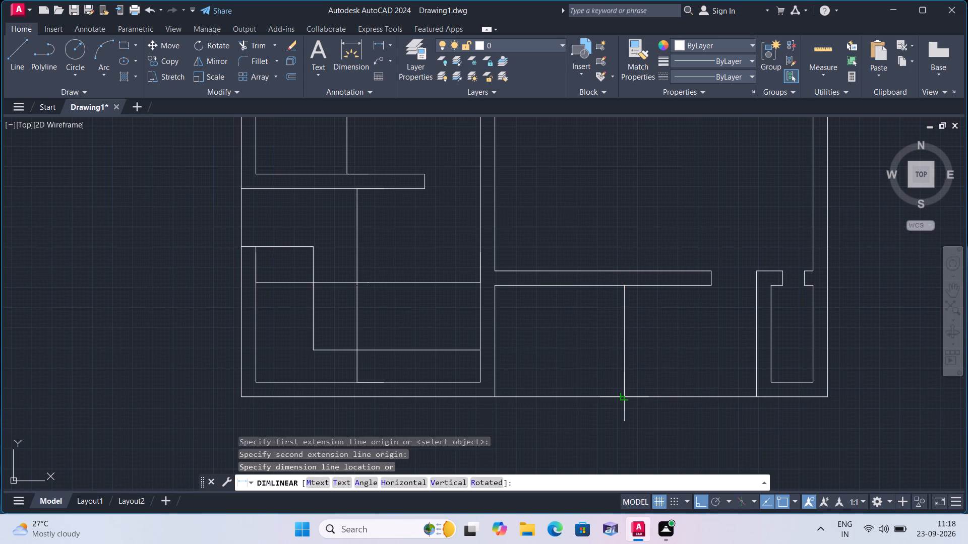
click(614, 385)
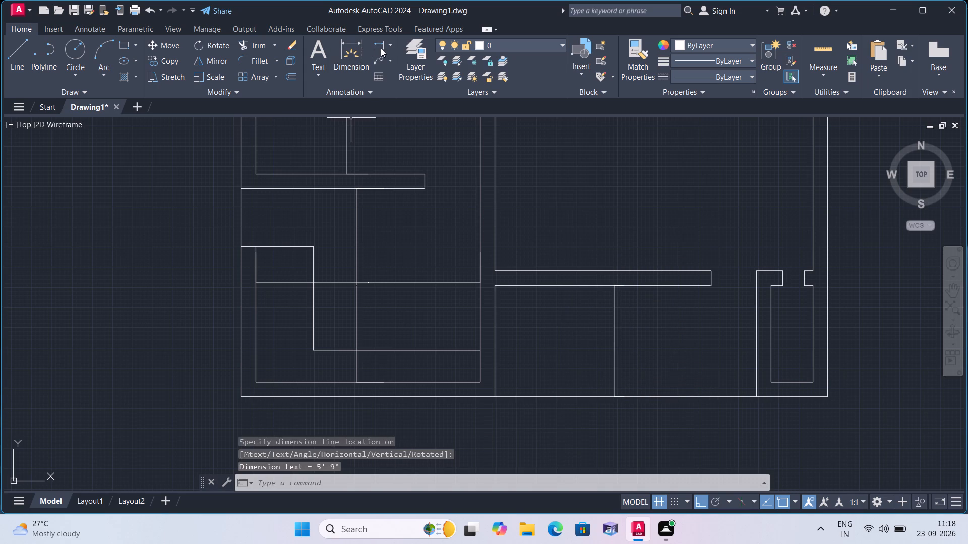
Add a horizontal linear dimension across the bottom-centre space, from the central wall to the small lower-right enclosure's wall.
click(391, 47)
click(394, 63)
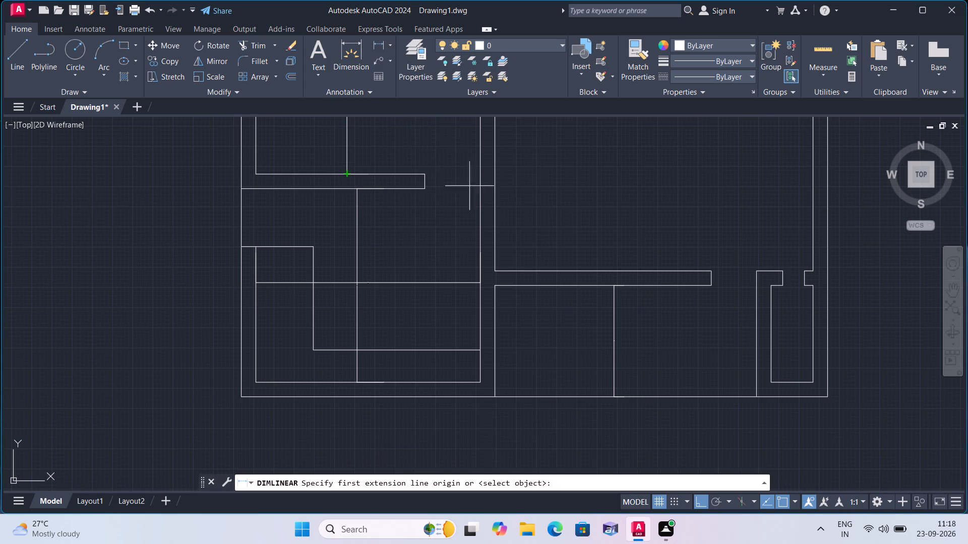
click(495, 332)
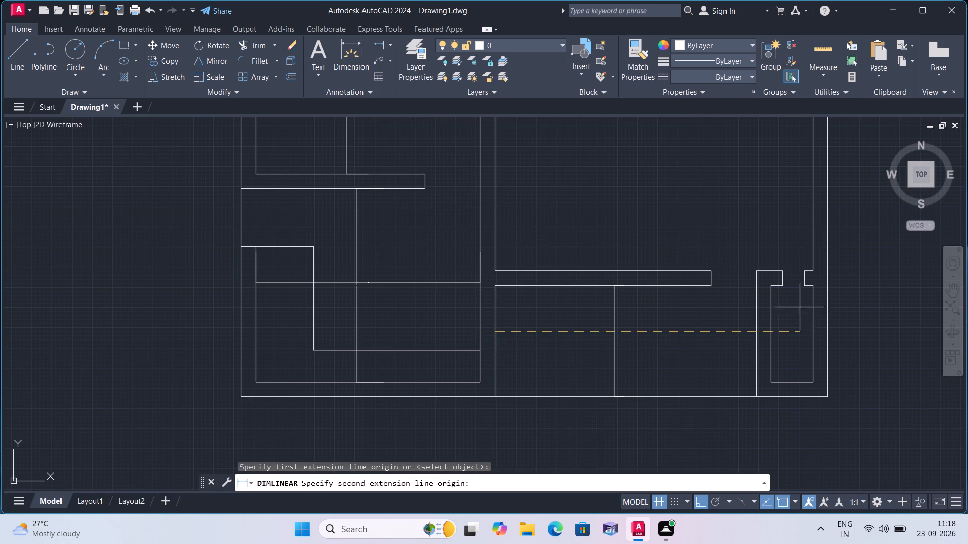
click(758, 330)
click(753, 328)
scroll(611, 250, down, 2)
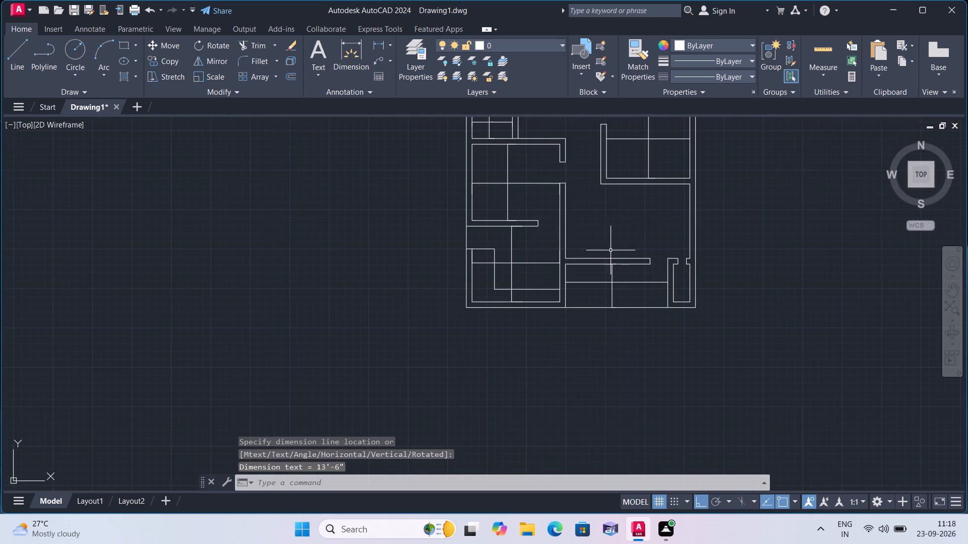
Add a vertical linear dimension in the large lower-right room, from the upper room's bottom wall to the horizontal wall below.
click(384, 46)
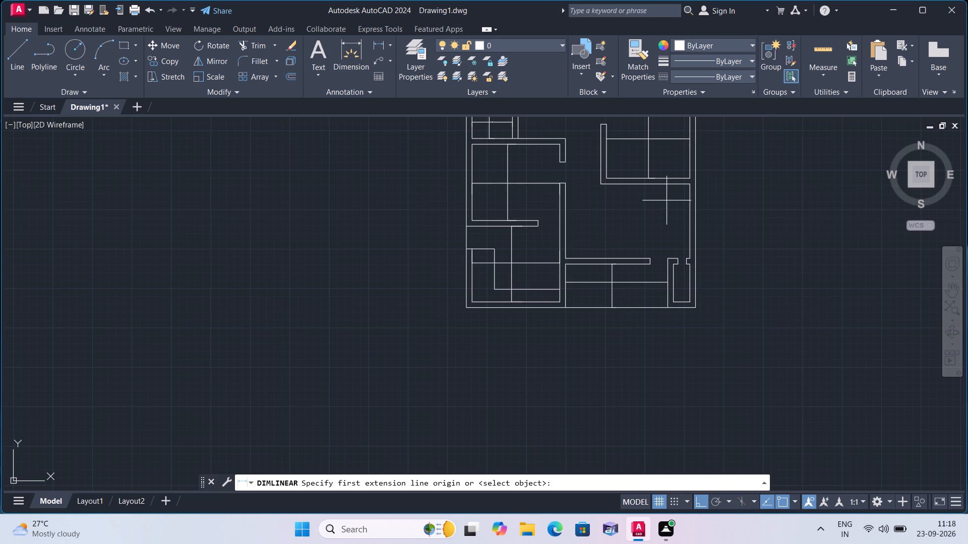
scroll(643, 197, up, 1)
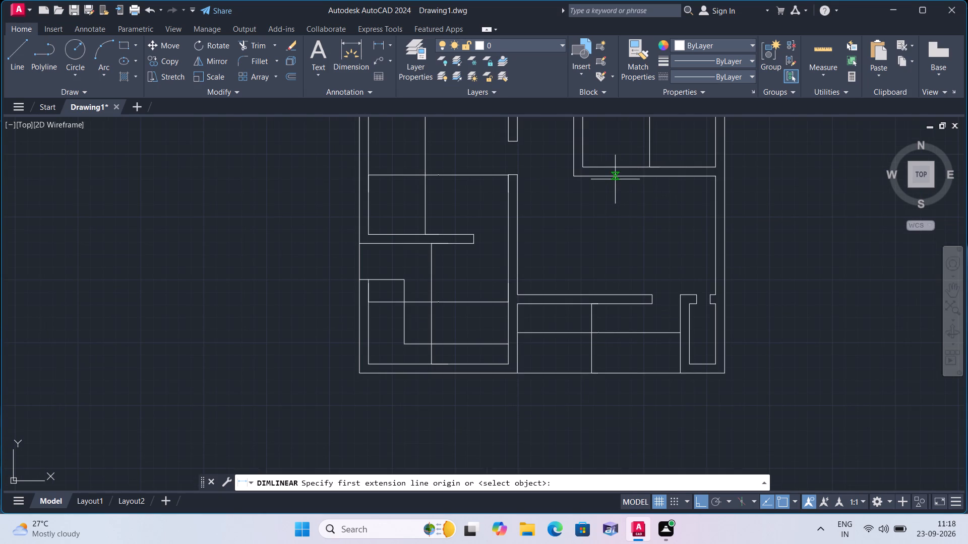
click(615, 175)
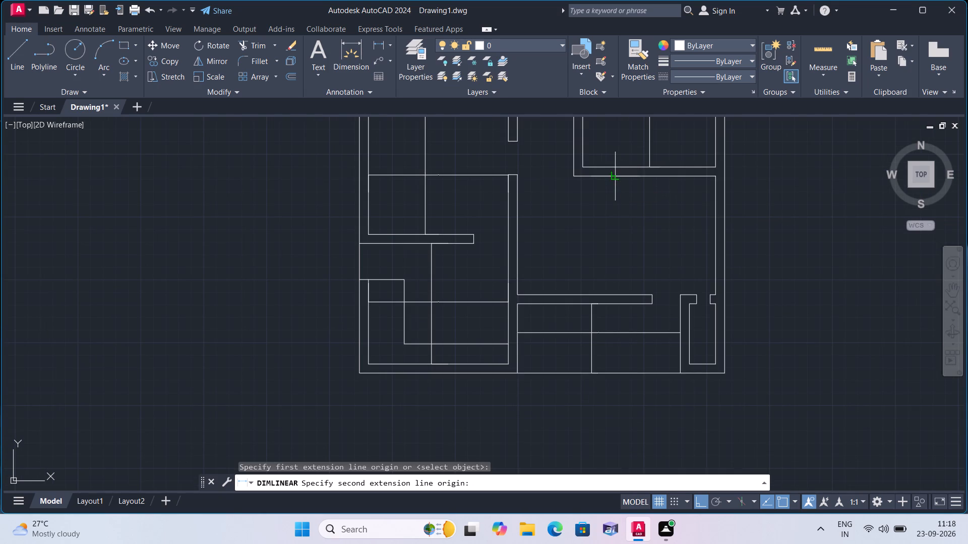
click(613, 297)
click(602, 271)
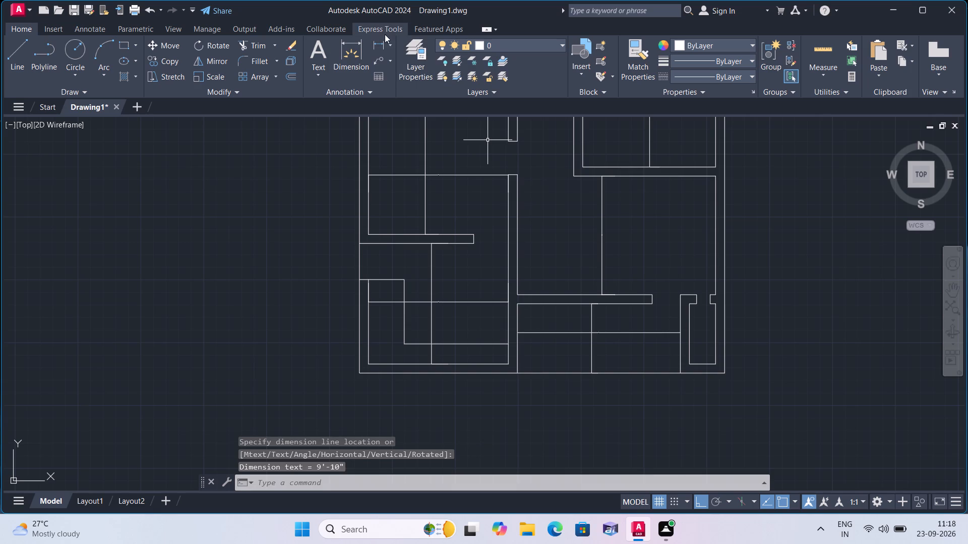
Add a horizontal linear dimension across the large lower-right room, from the central wall to the outer wall's inner line.
click(384, 45)
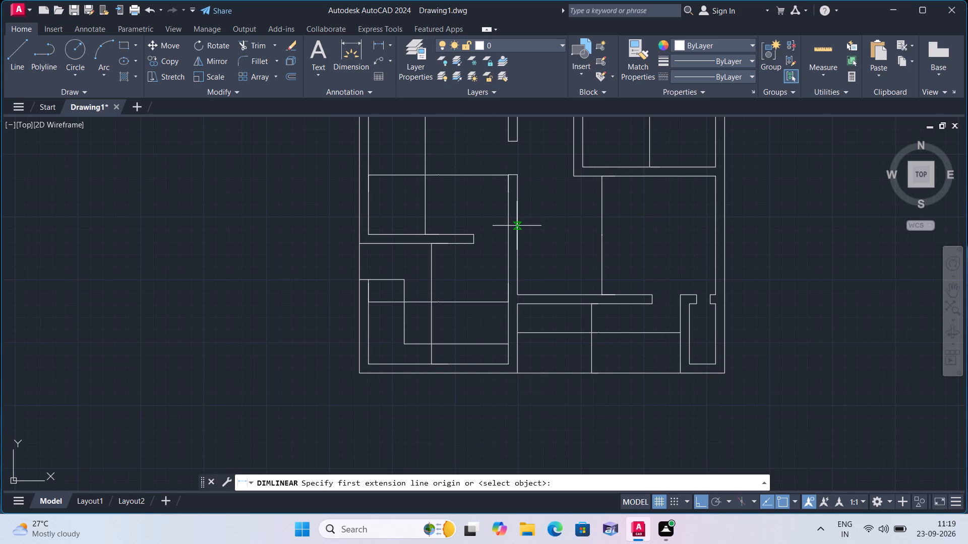
click(517, 226)
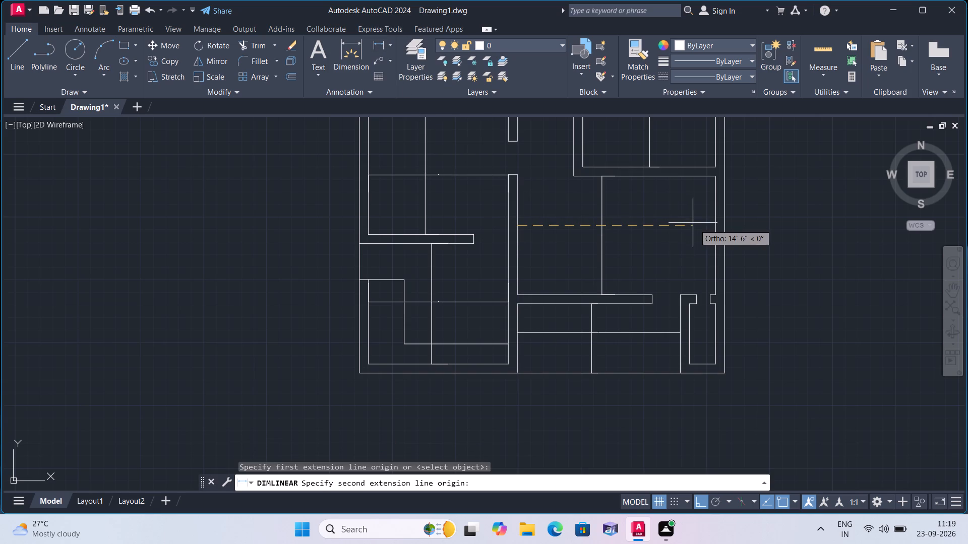
click(713, 227)
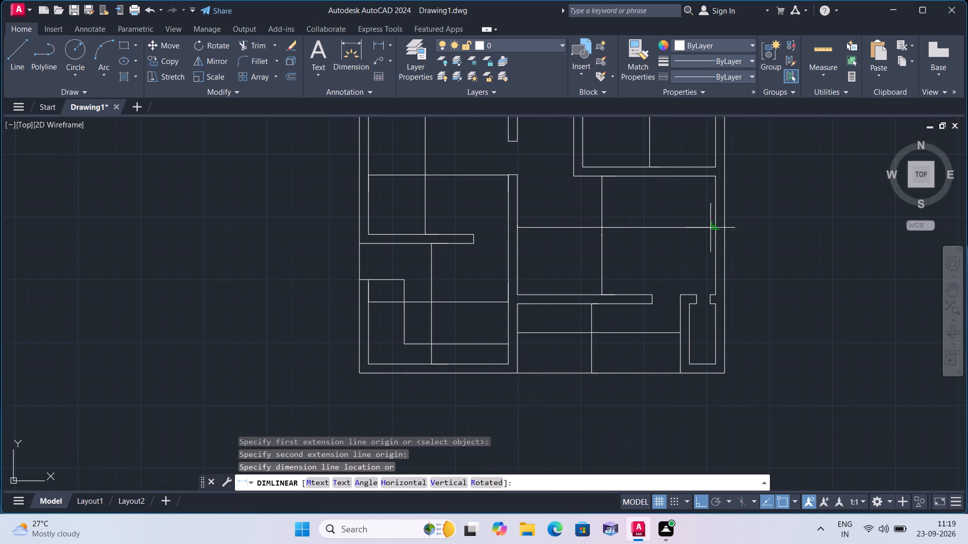
click(689, 231)
Select all dimensions similar to the large lower-right room's two and set their text height to 6".
scroll(652, 214, up, 1)
scroll(608, 207, down, 1)
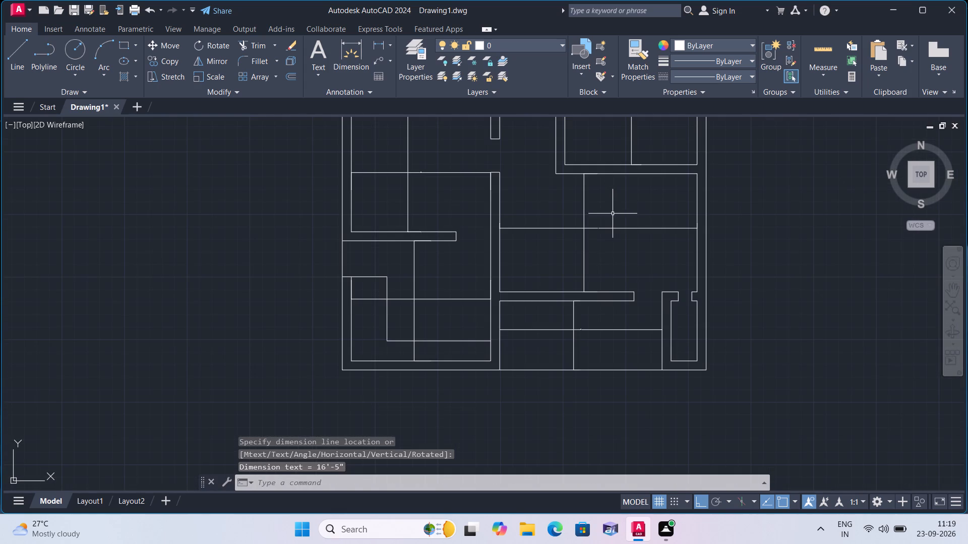
click(601, 265)
click(552, 208)
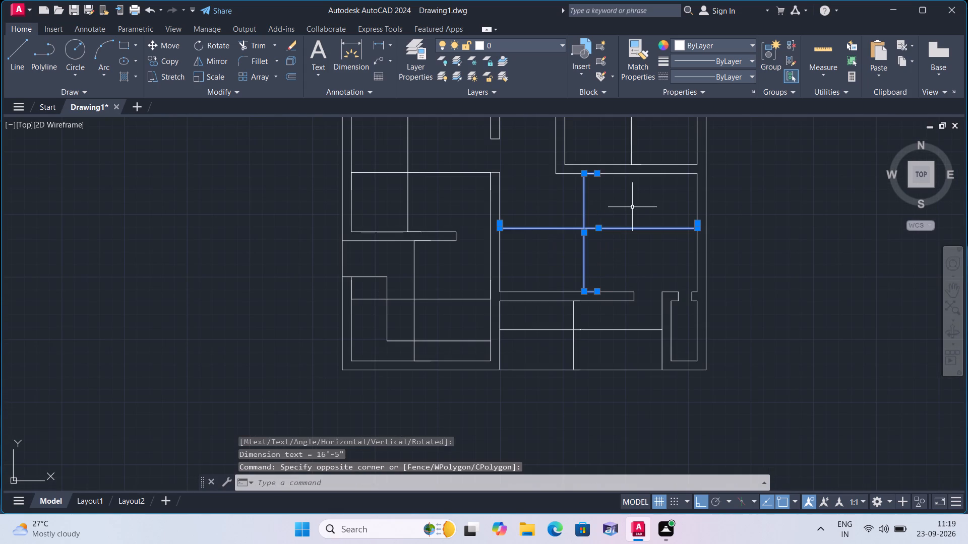
right_click(632, 207)
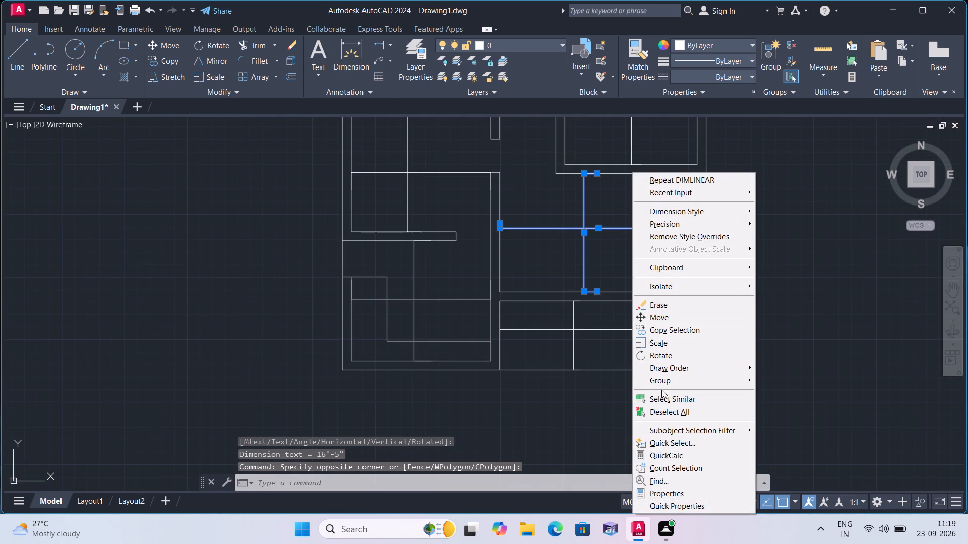
click(662, 397)
right_click(780, 191)
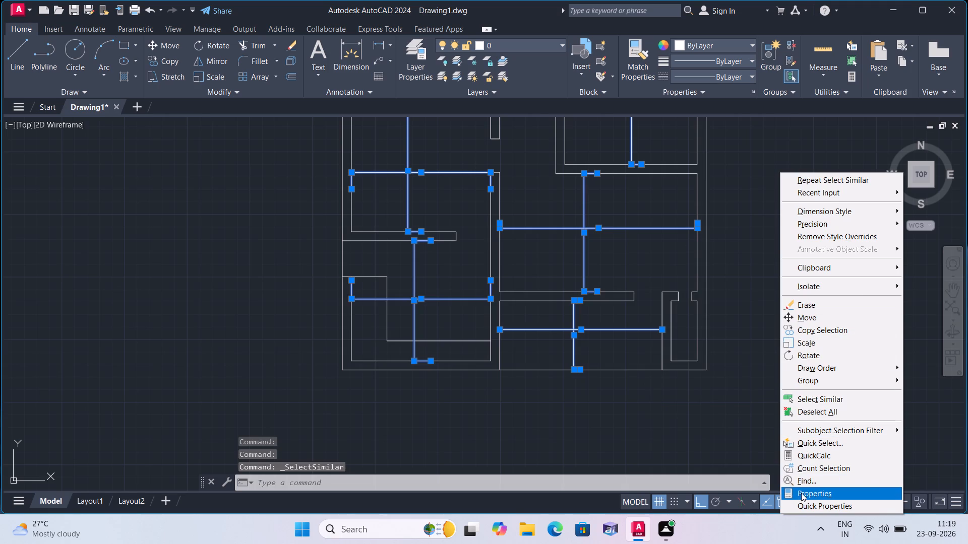
click(801, 493)
scroll(63, 246, down, 3)
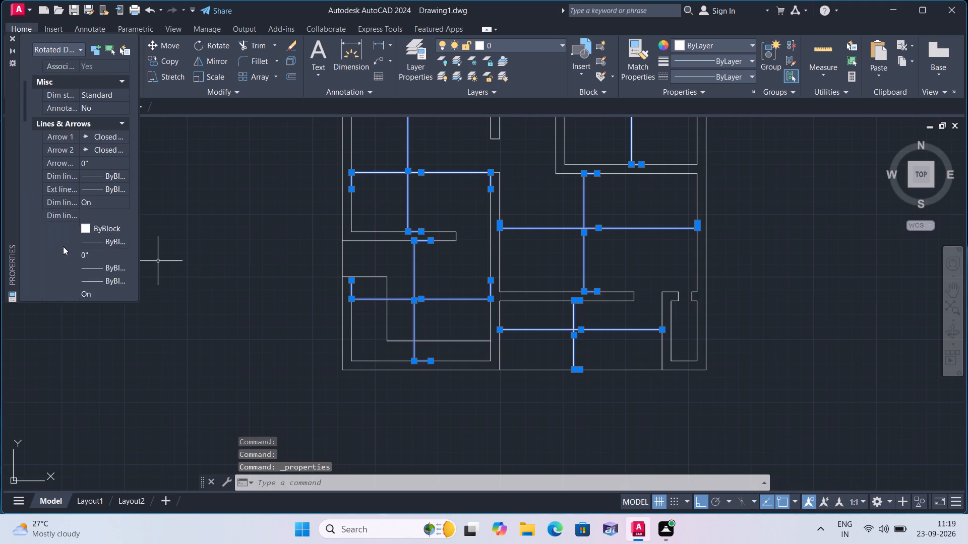
scroll(90, 228, down, 1)
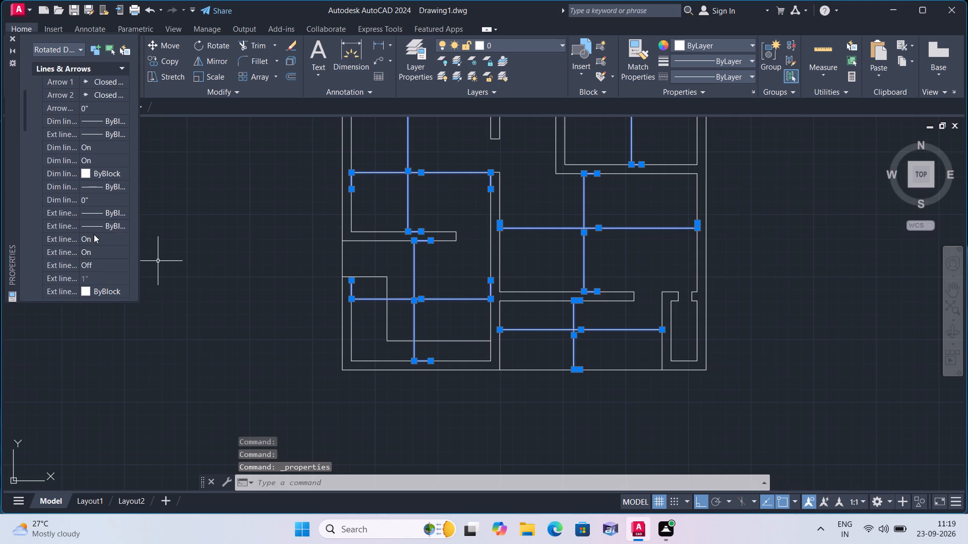
scroll(98, 240, down, 2)
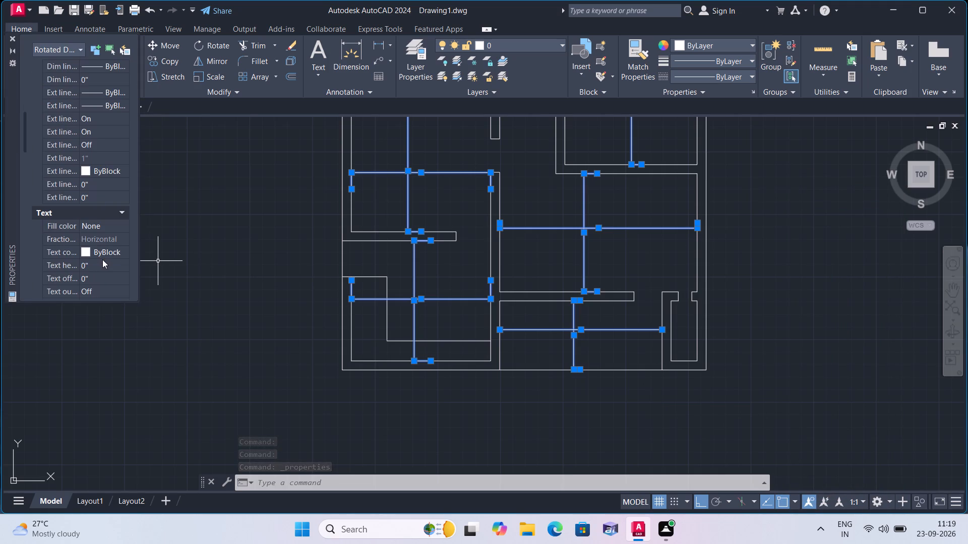
click(102, 259)
key(BackSpace)
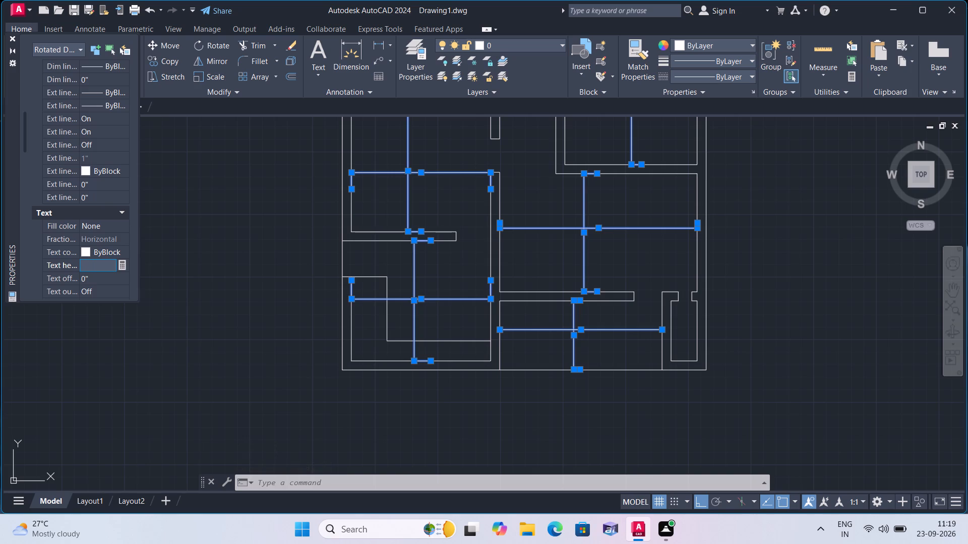
text(6")
click(197, 285)
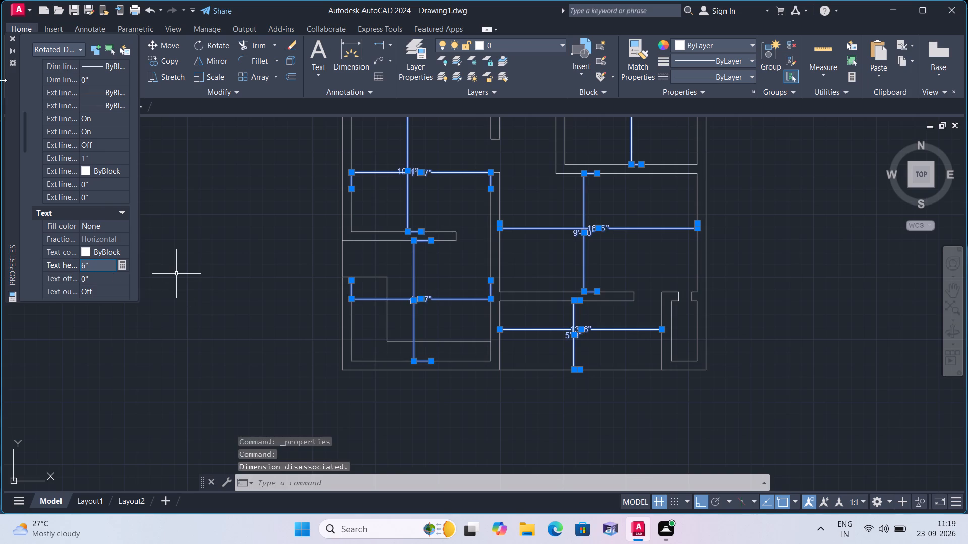
click(12, 38)
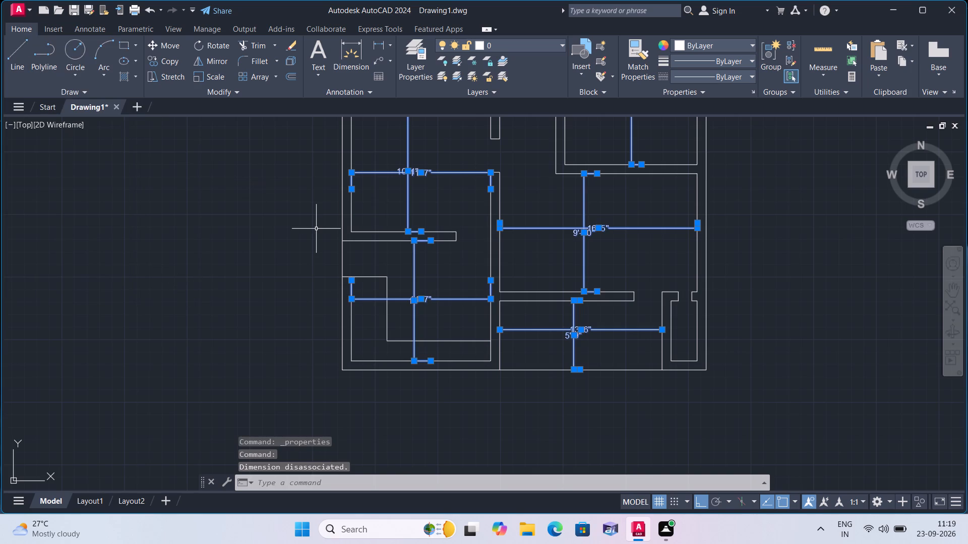
key(Escape)
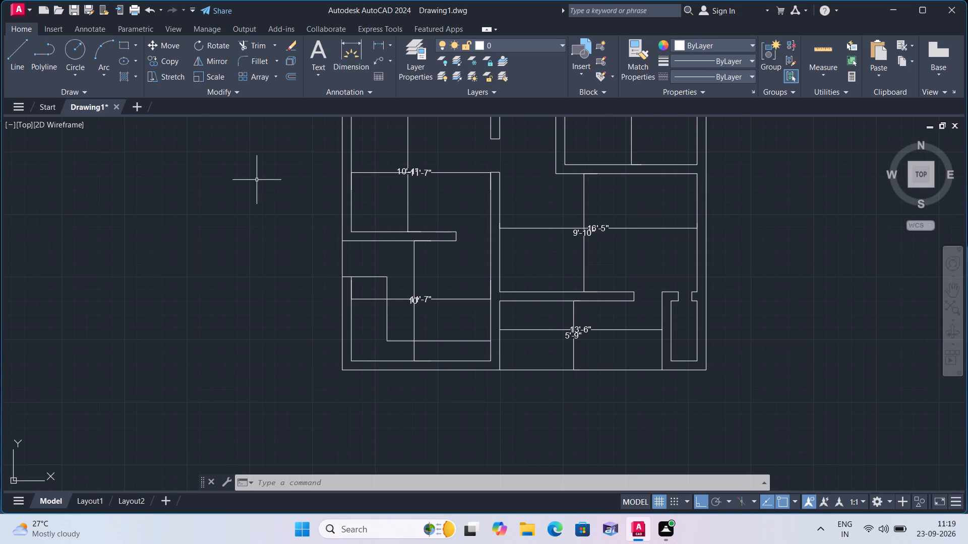
Select the crossing horizontal and vertical dimensions in every room, from the top rooms down to the bottom-centre space.
middle_drag(290, 171, 282, 374)
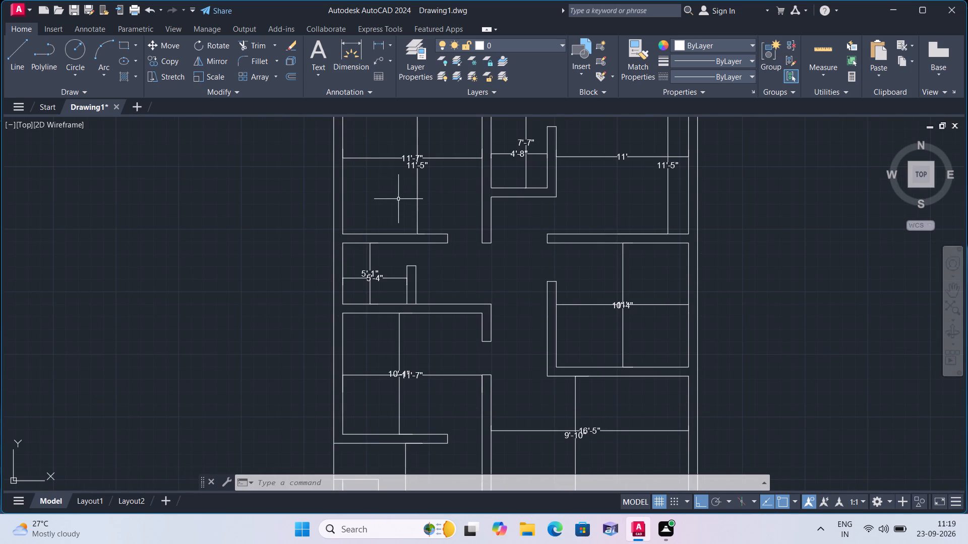
middle_drag(398, 199, 406, 269)
scroll(432, 269, up, 1)
drag(434, 259, 432, 253)
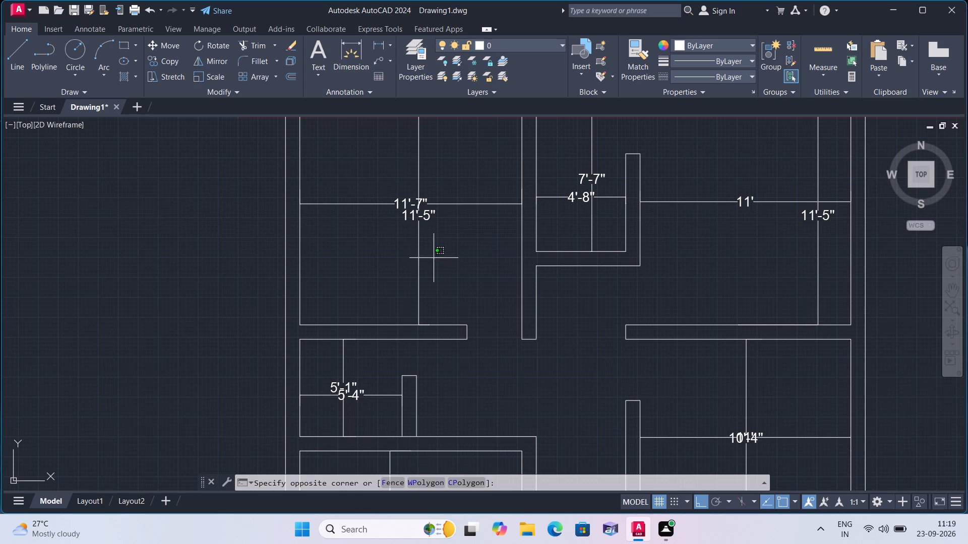
click(372, 166)
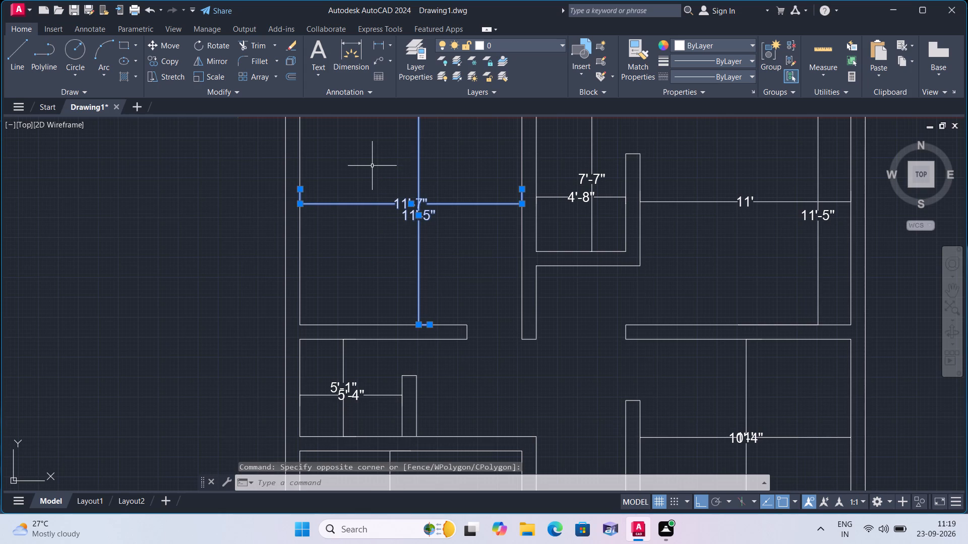
click(608, 211)
click(553, 168)
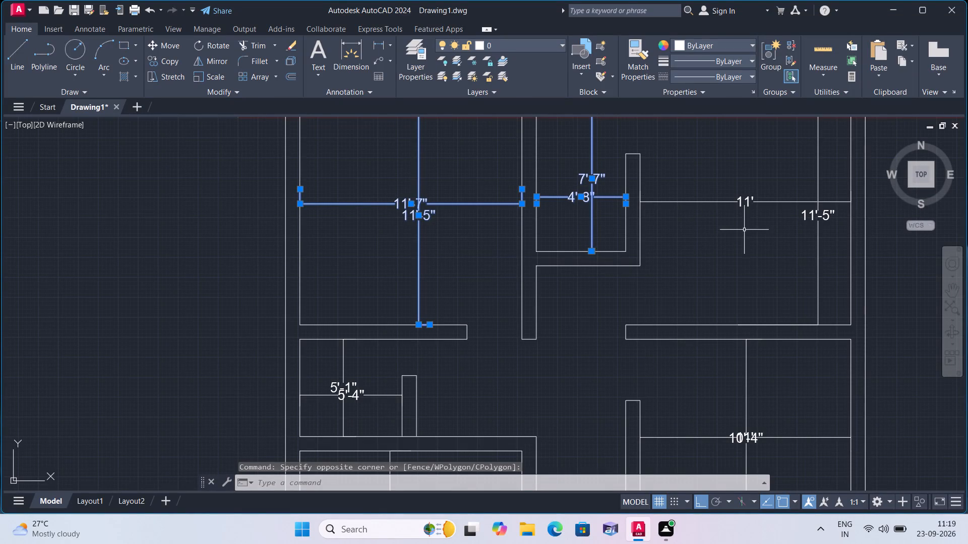
click(843, 248)
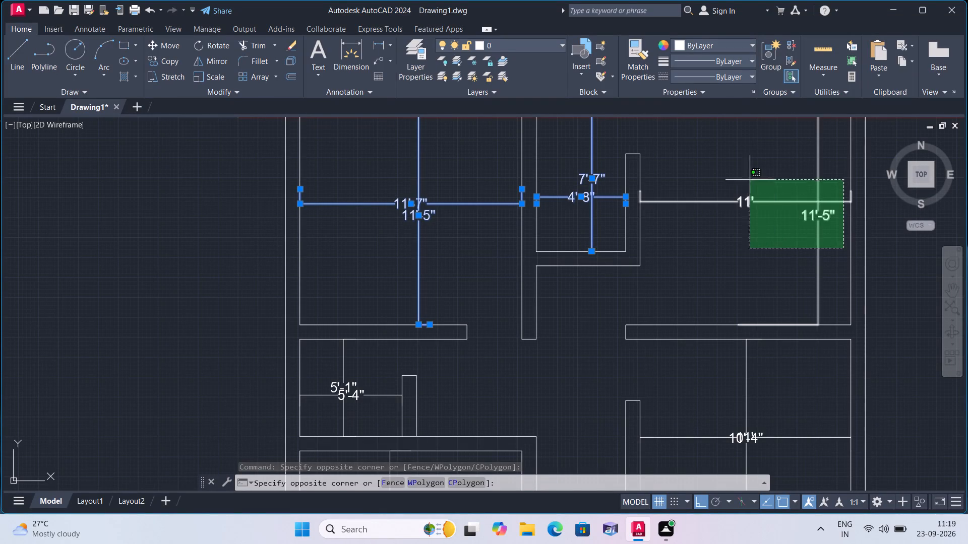
click(740, 175)
scroll(715, 185, down, 2)
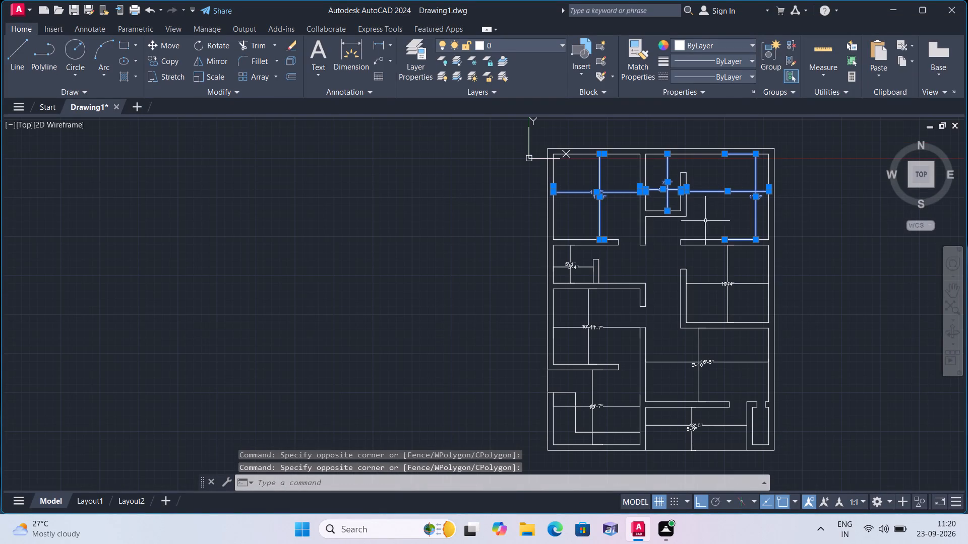
scroll(565, 276, up, 3)
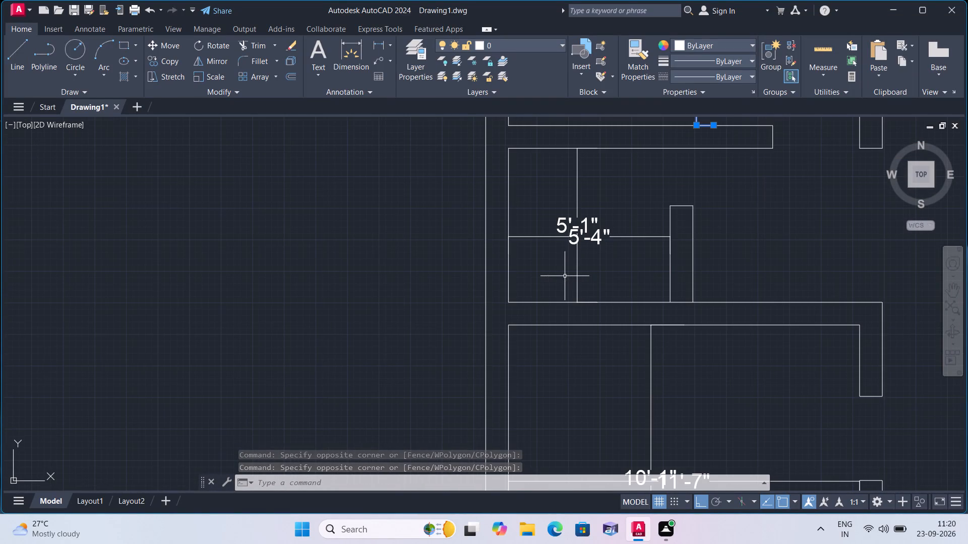
click(594, 261)
click(548, 193)
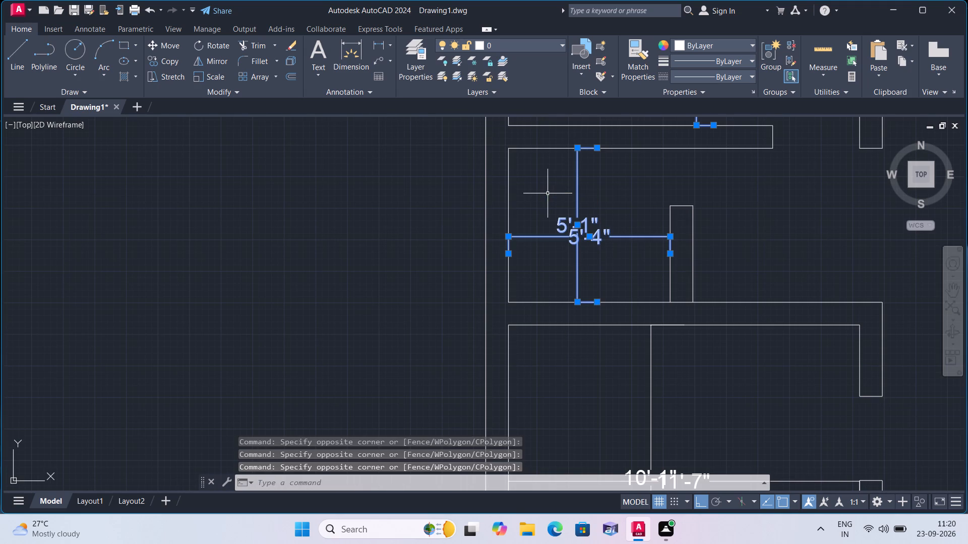
scroll(561, 205, down, 1)
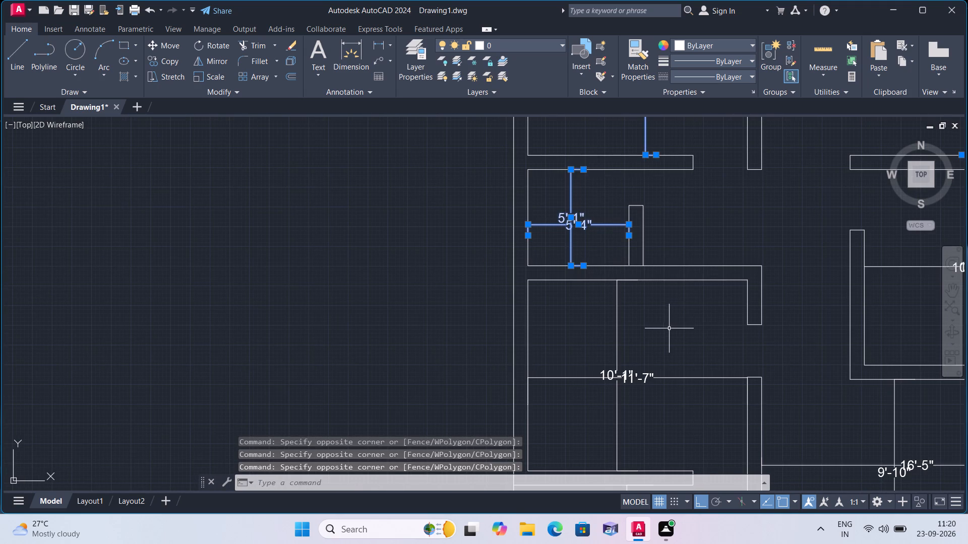
middle_drag(665, 324, 631, 241)
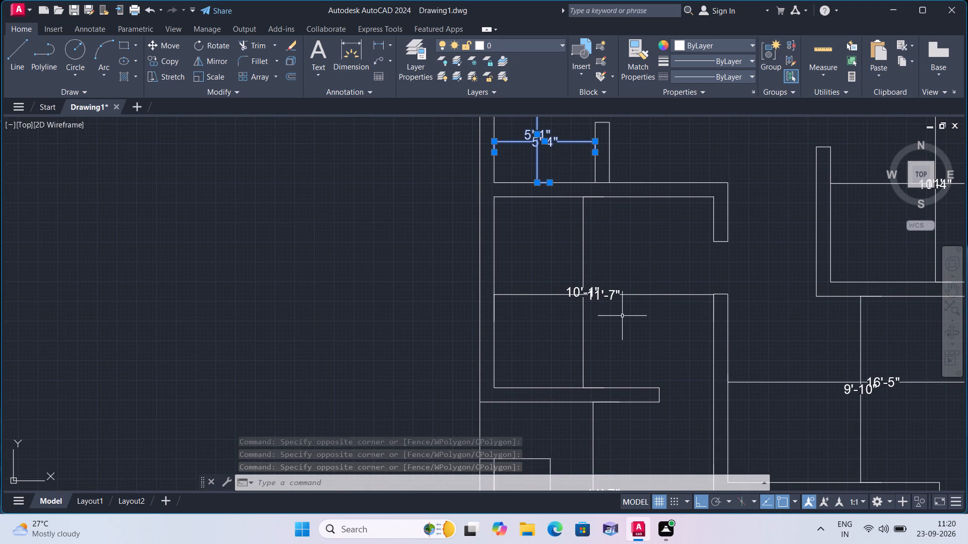
click(622, 316)
click(530, 254)
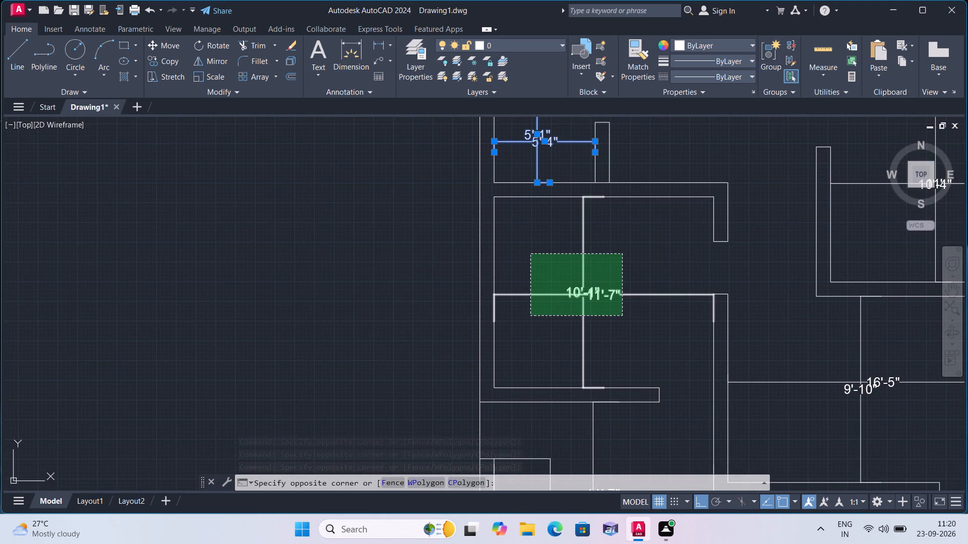
scroll(648, 276, down, 1)
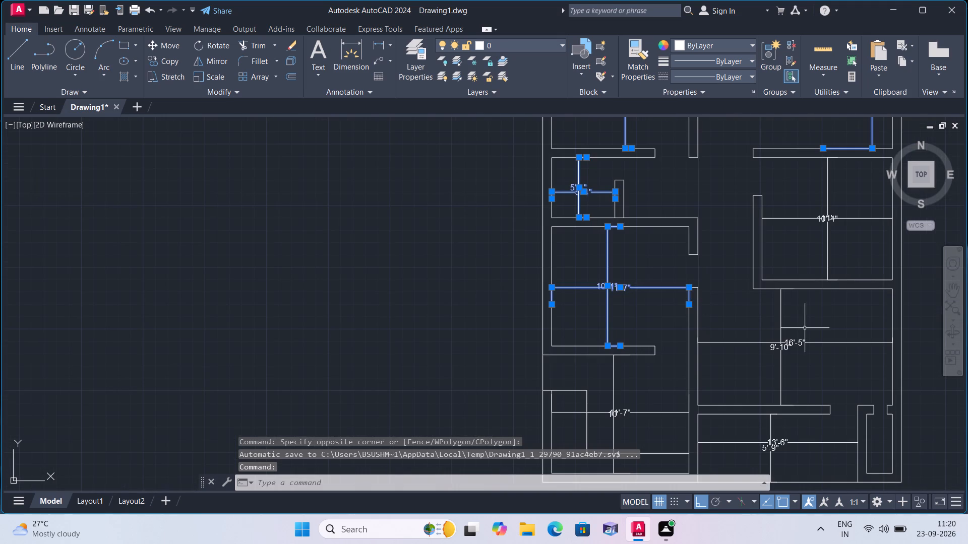
scroll(836, 240, up, 1)
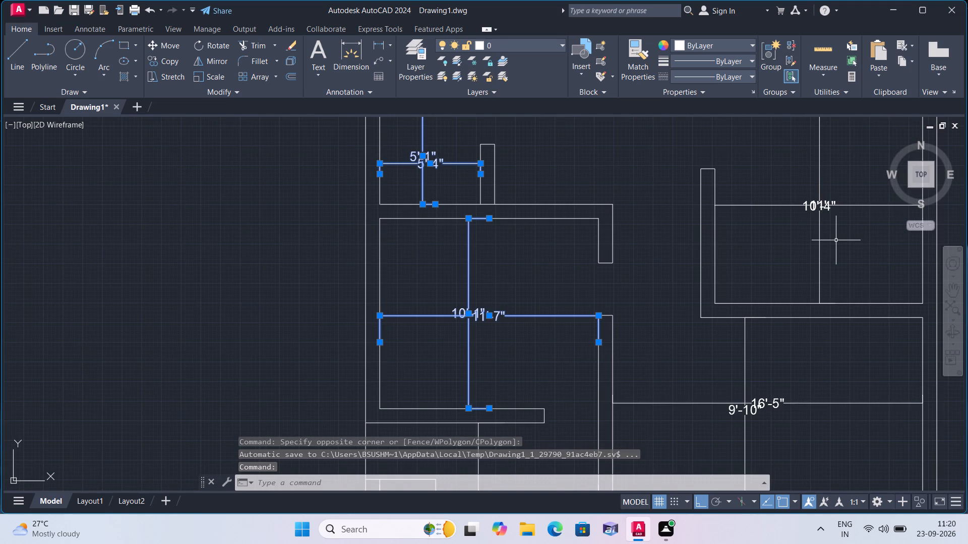
click(836, 240)
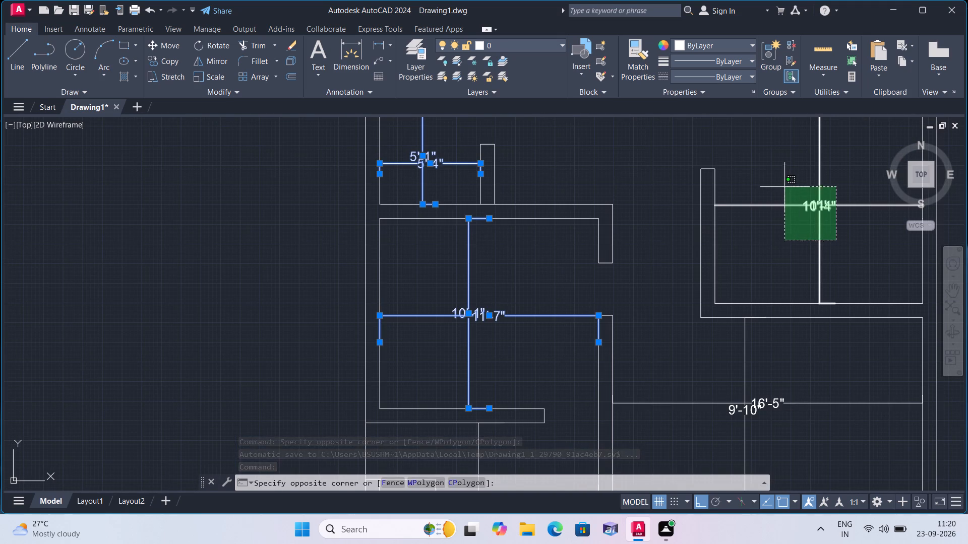
click(763, 171)
scroll(765, 196, down, 1)
scroll(788, 289, down, 1)
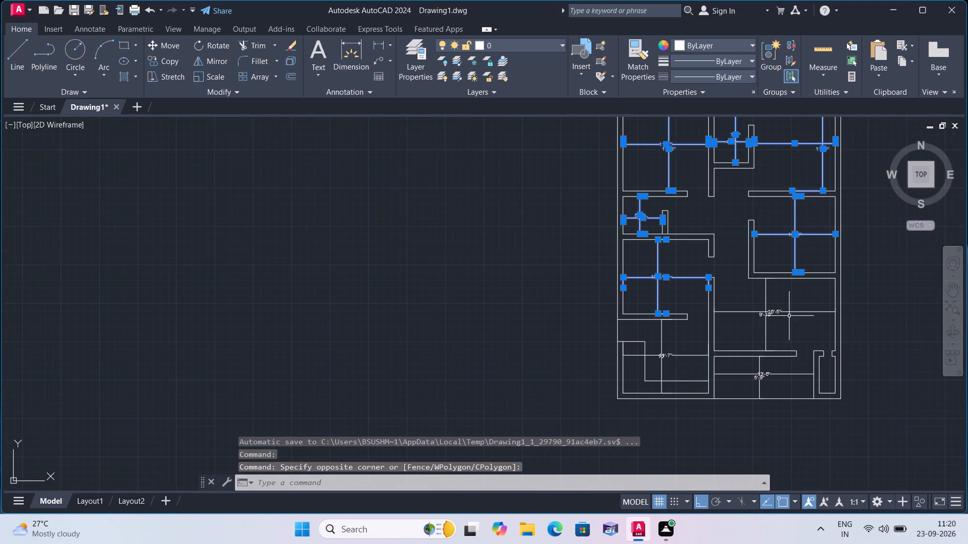
scroll(782, 330, up, 2)
click(782, 329)
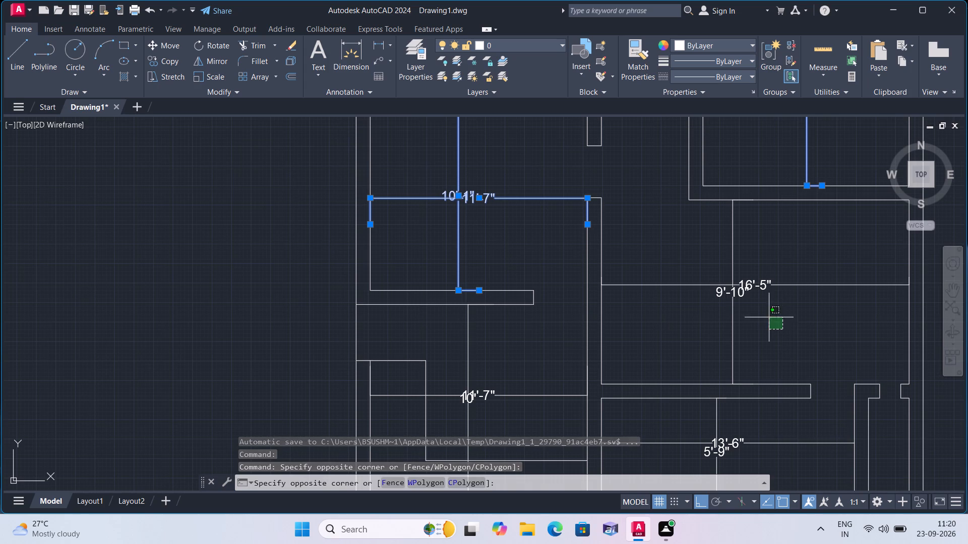
click(626, 242)
middle_drag(511, 360, 506, 246)
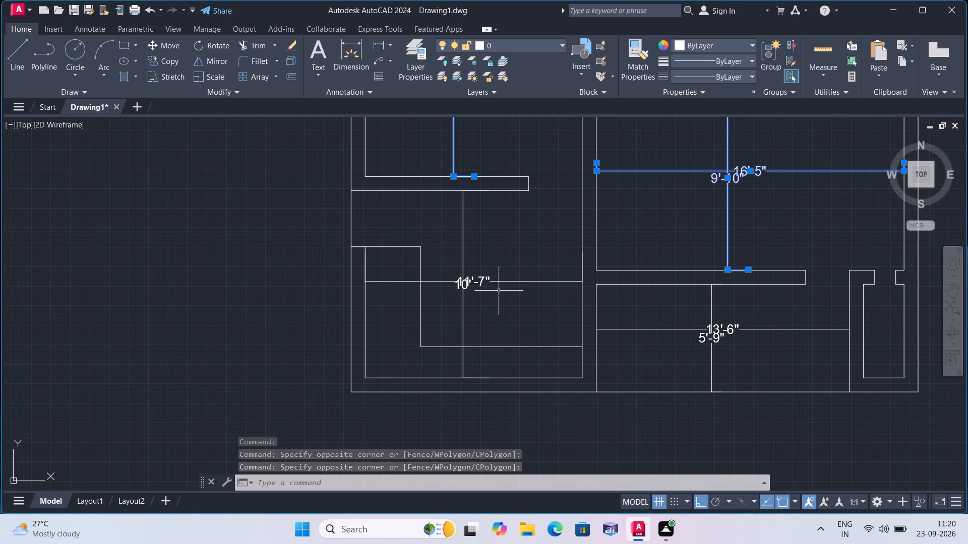
click(489, 301)
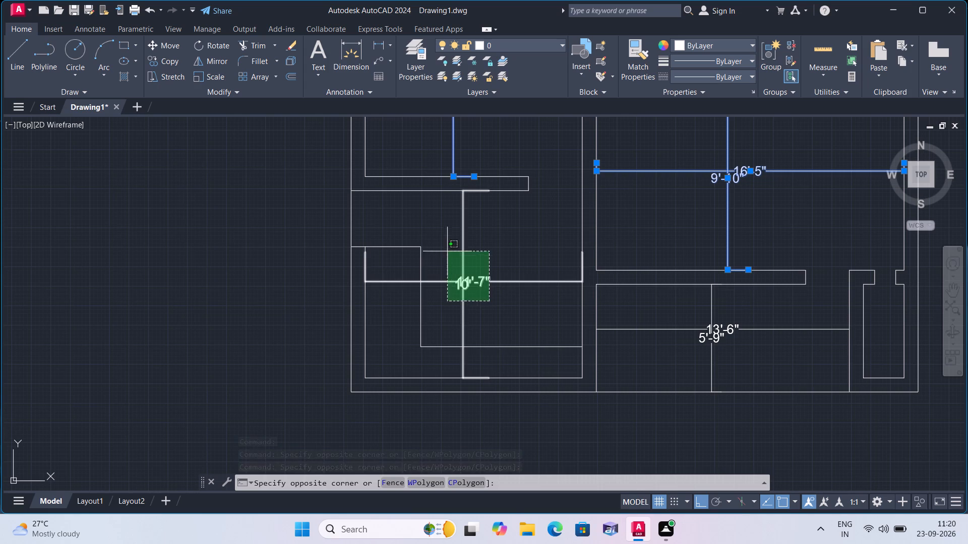
click(429, 226)
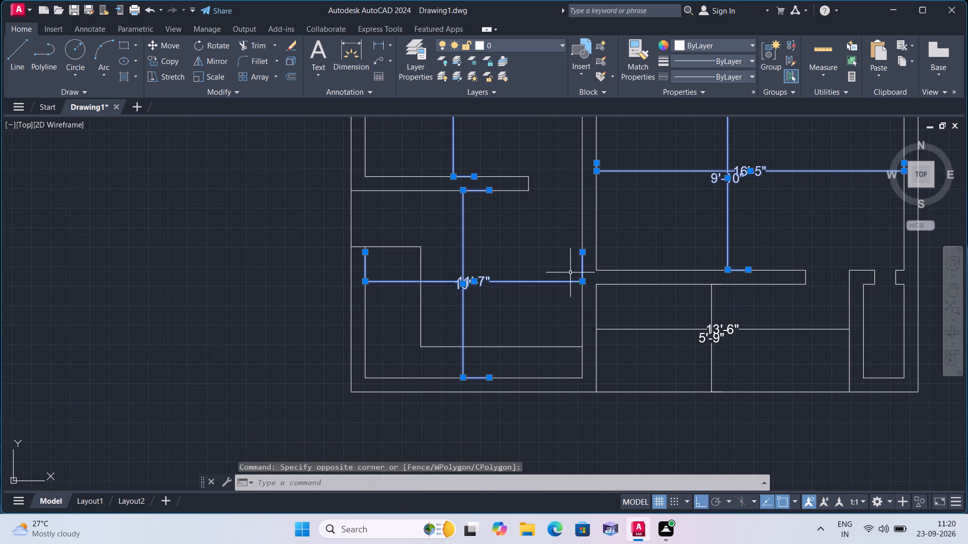
click(737, 352)
click(680, 311)
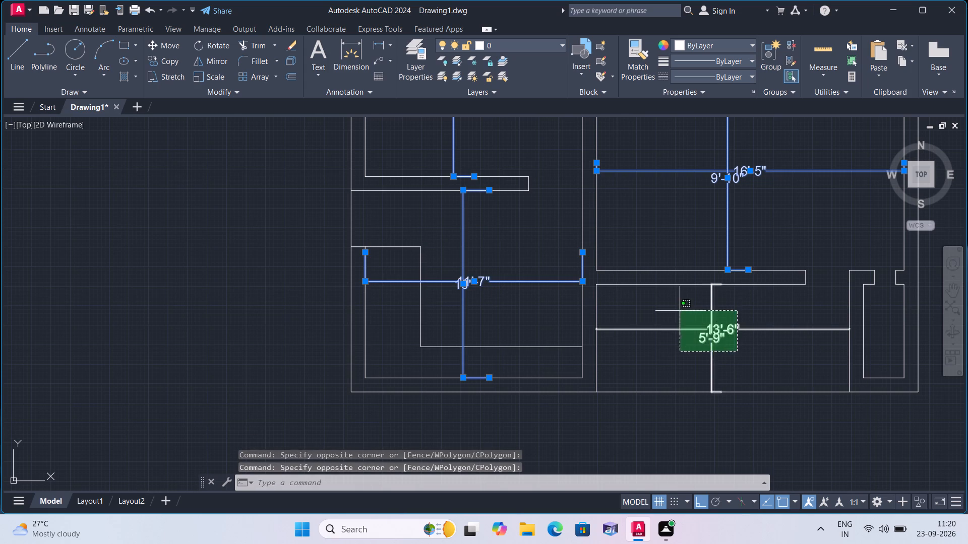
Erase all the selected horizontal and vertical room dimensions from the floor plan.
key(Delete)
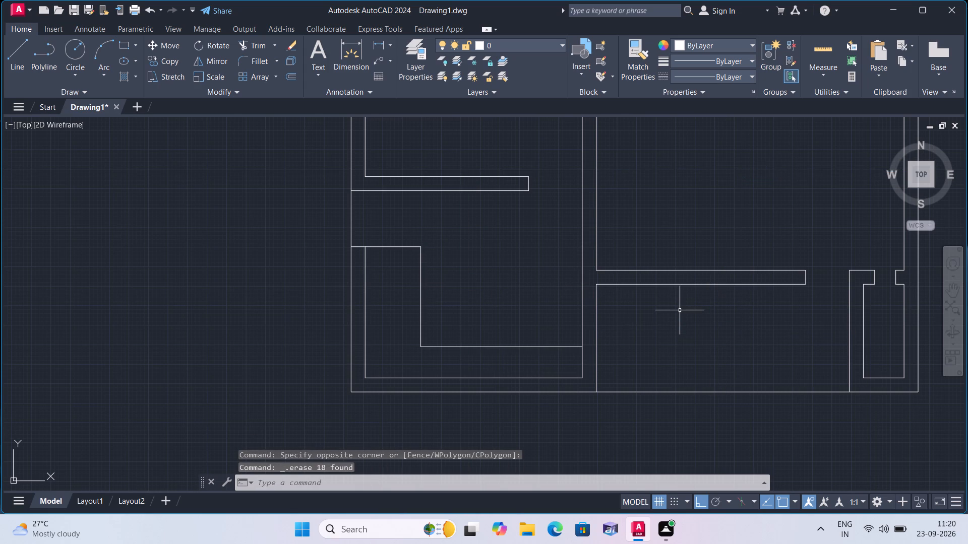
Add an overall horizontal linear dimension above the plan, between the top wall's two outer corners.
scroll(612, 17, down, 2)
scroll(503, 160, down, 1)
middle_drag(503, 160, 376, 278)
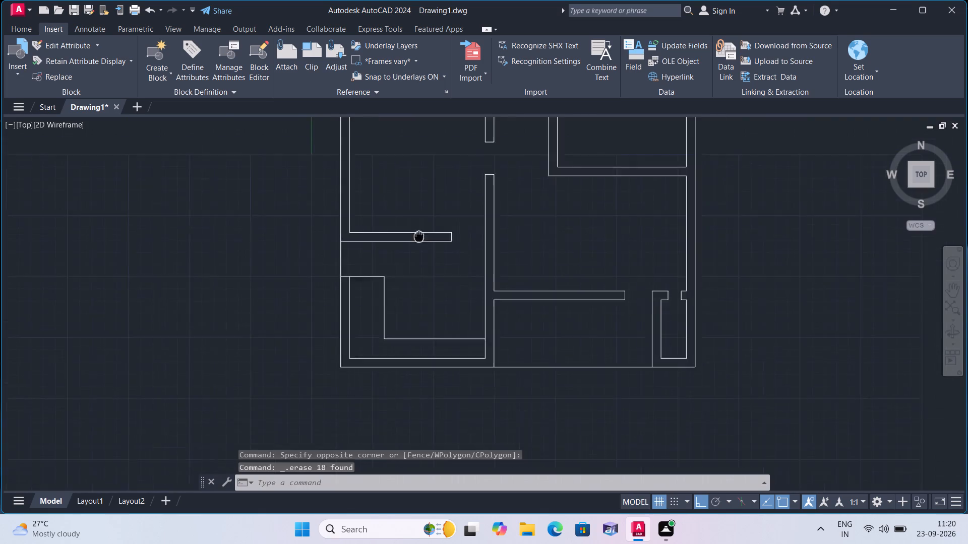
middle_drag(376, 278, 287, 339)
click(17, 28)
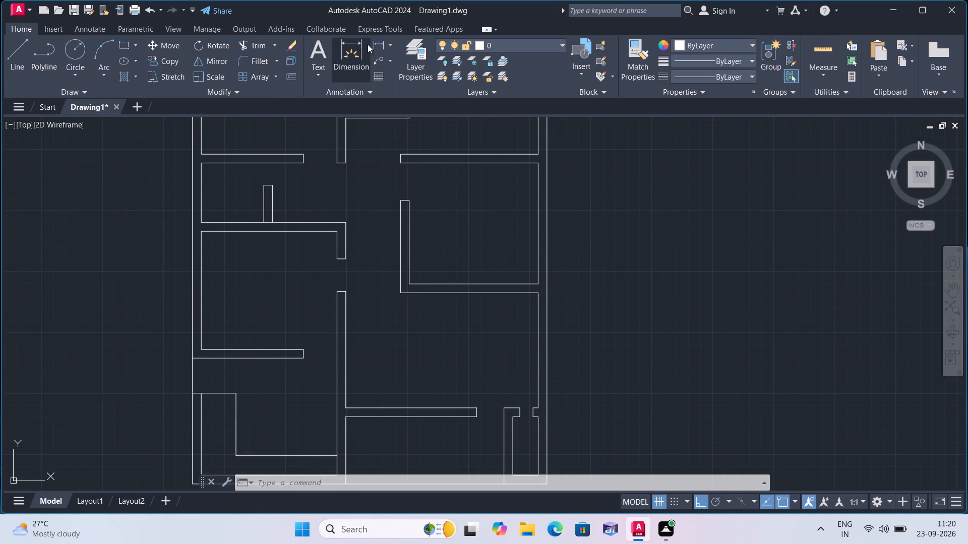
click(391, 47)
click(402, 64)
middle_drag(368, 140, 442, 263)
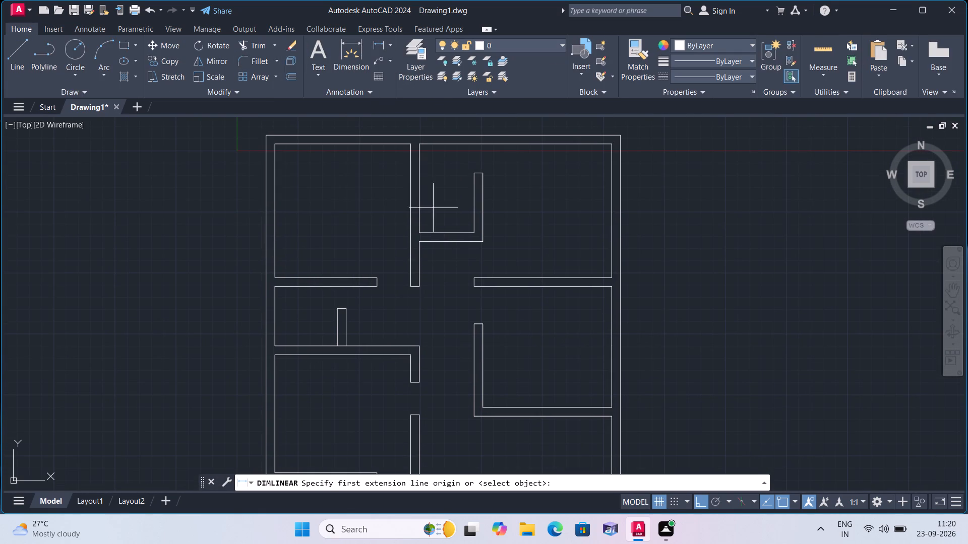
middle_drag(311, 173, 339, 267)
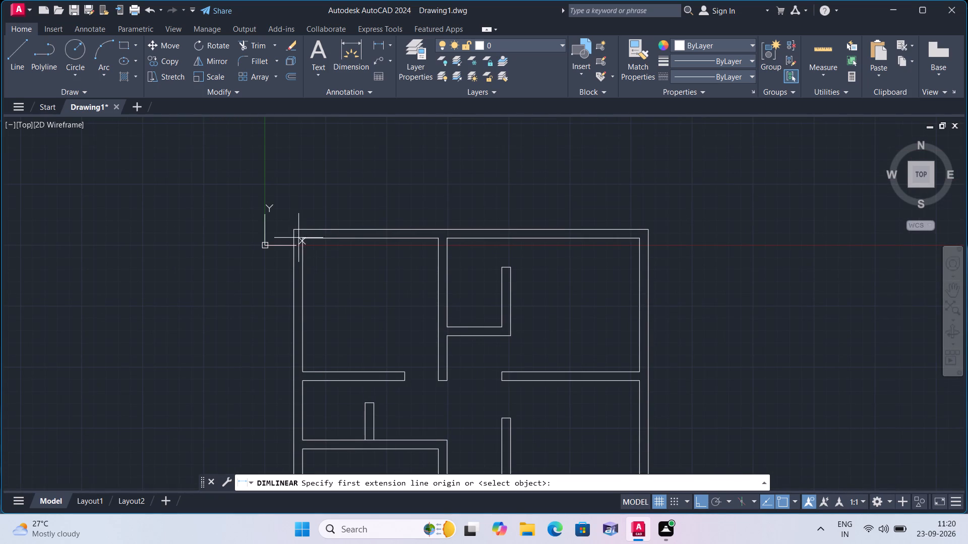
click(290, 230)
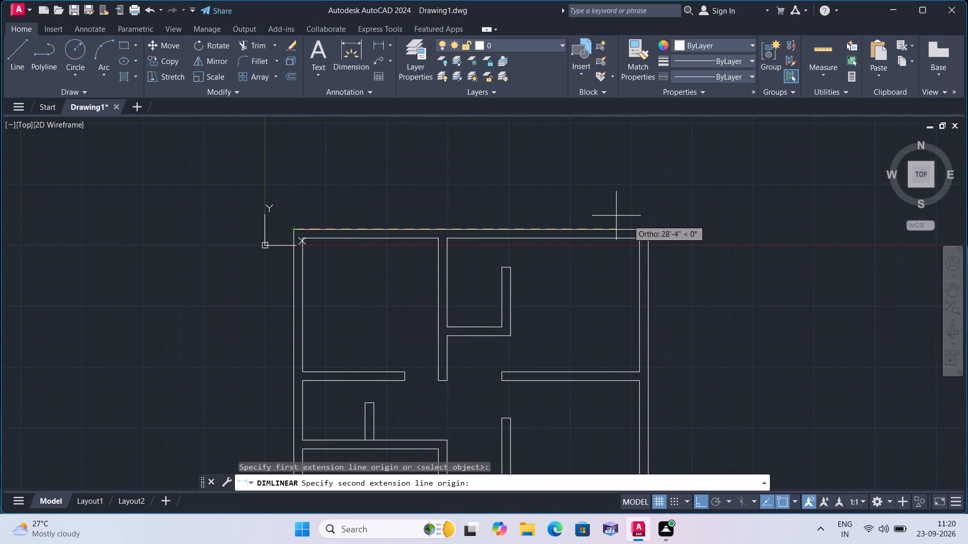
click(650, 231)
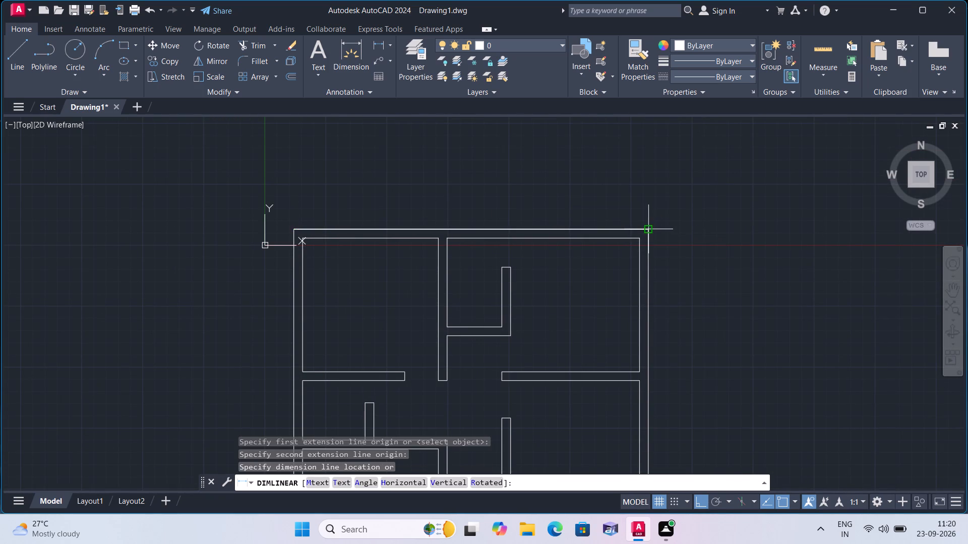
click(632, 195)
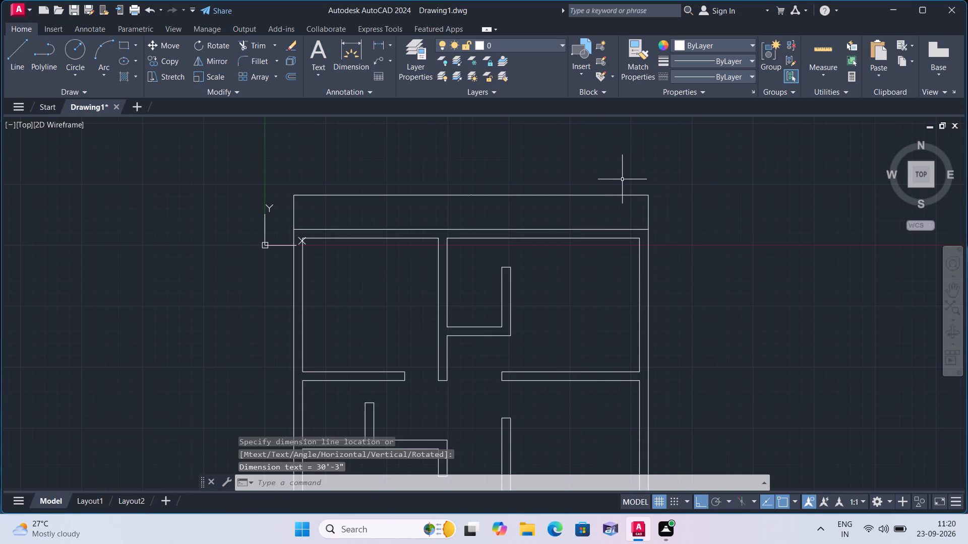
Add an overall vertical linear dimension just outside the plan's left wall, from its top outer corner to its bottom outer corner.
click(390, 43)
click(403, 63)
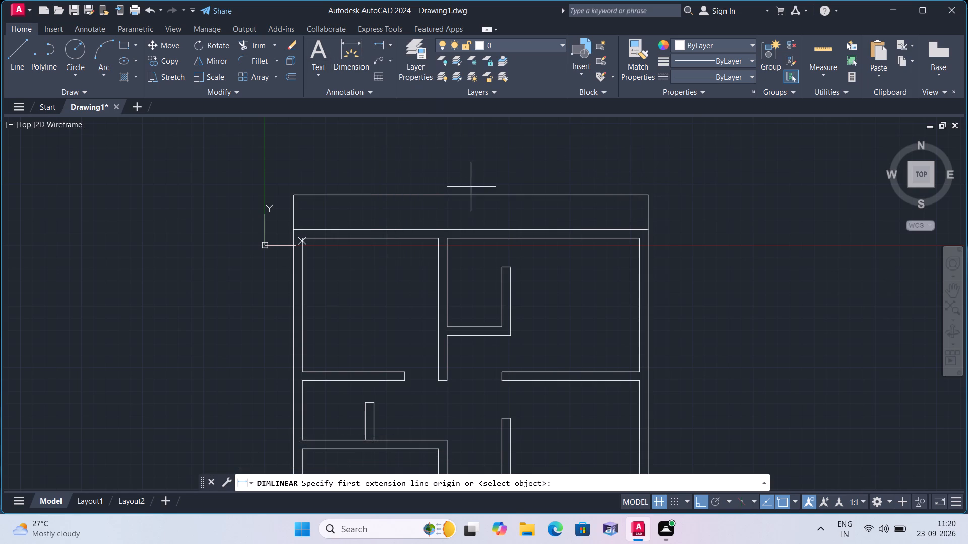
scroll(464, 202, down, 1)
middle_drag(464, 202, 471, 158)
scroll(392, 175, up, 2)
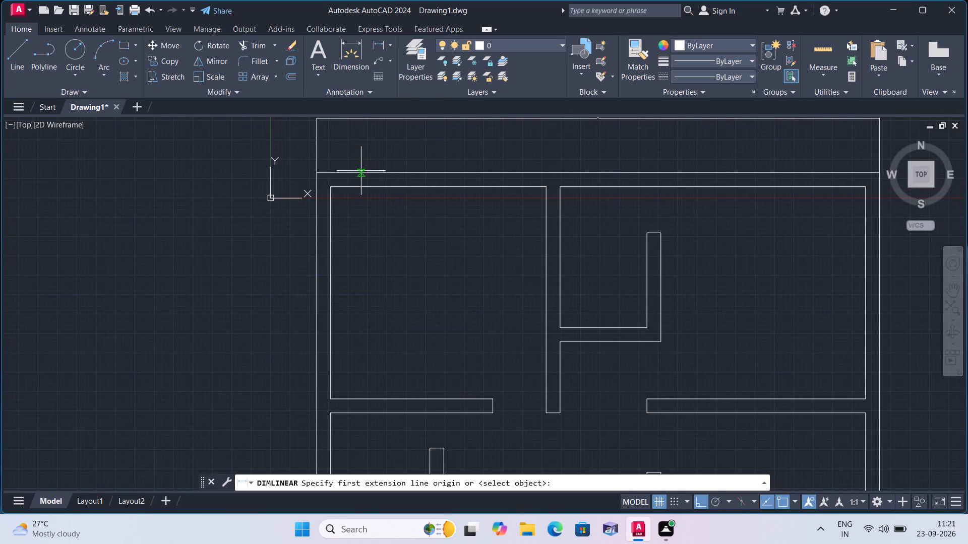
click(316, 175)
scroll(304, 217, down, 4)
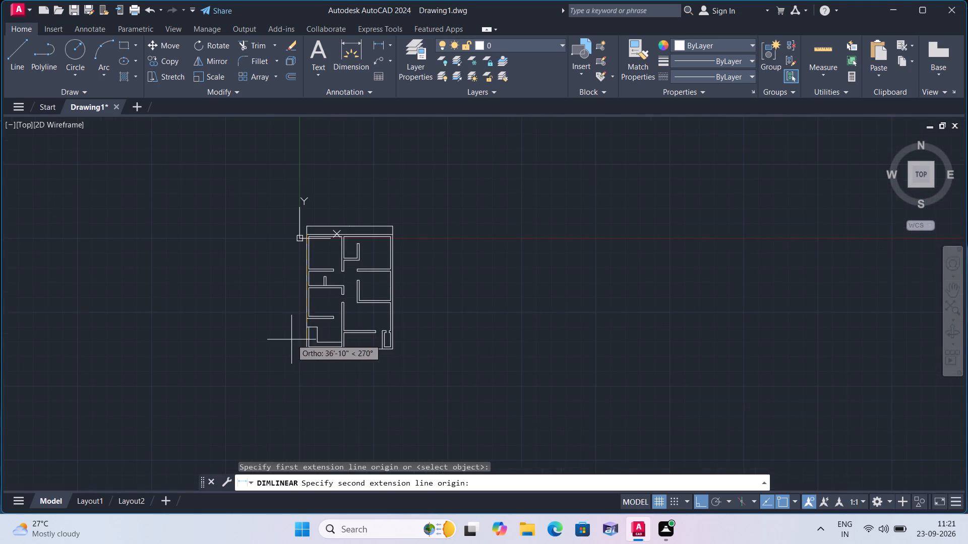
middle_drag(291, 339, 320, 264)
scroll(321, 264, up, 6)
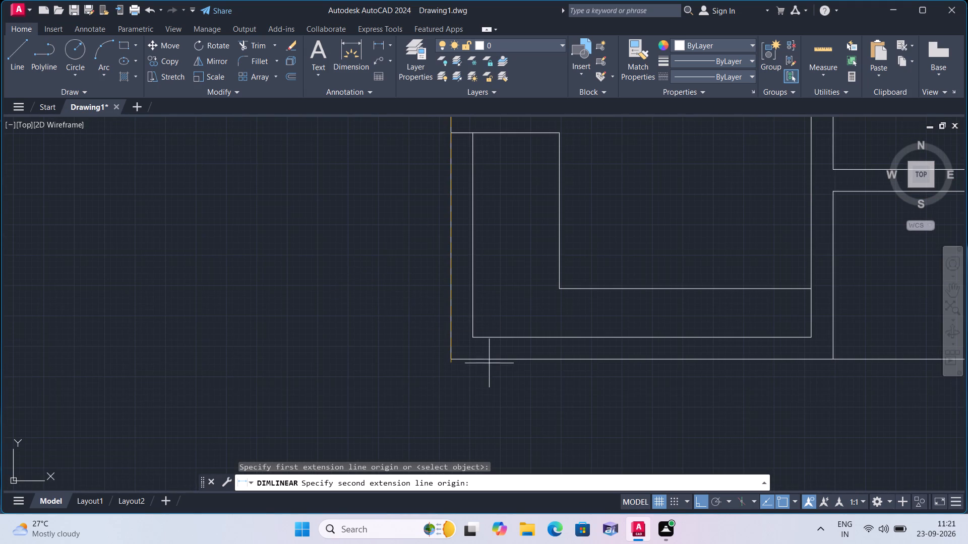
click(447, 357)
click(430, 356)
Set the text height of both overall dimensions, horizontal and vertical, to 6".
middle_drag(351, 280, 359, 337)
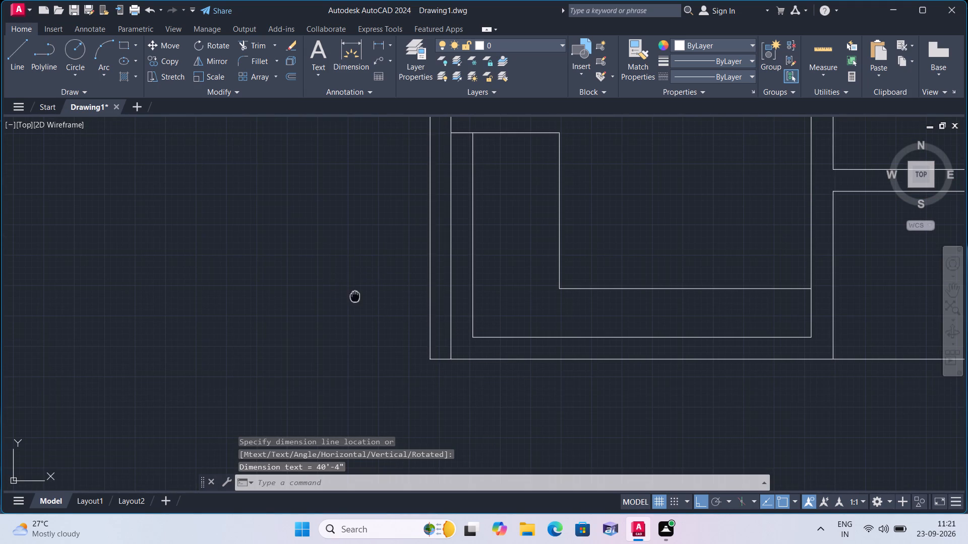
middle_drag(359, 337, 358, 373)
click(437, 231)
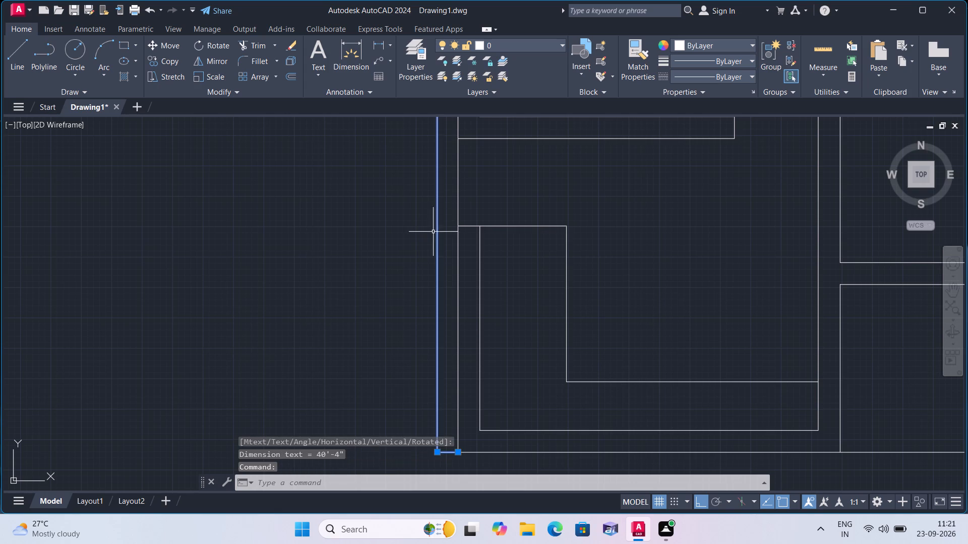
scroll(332, 199, down, 2)
middle_drag(288, 211, 291, 388)
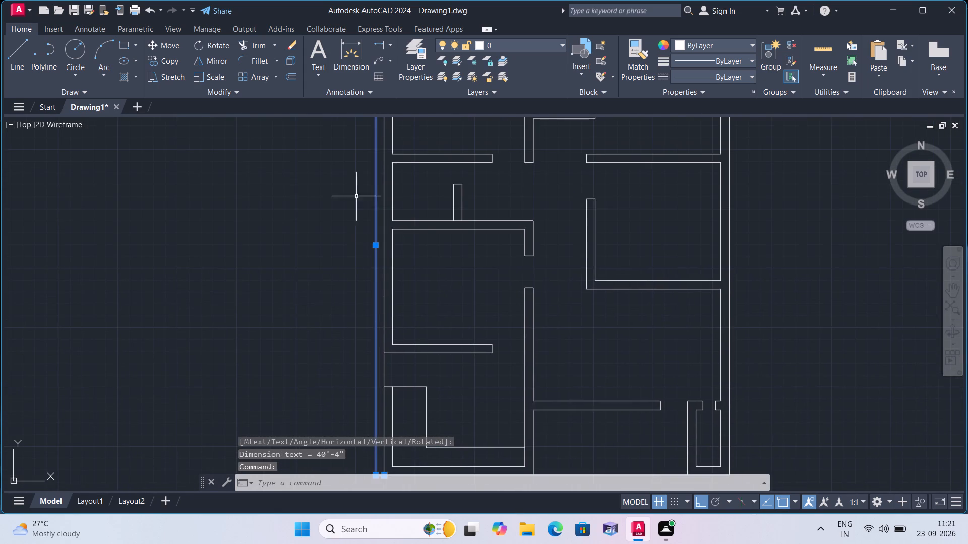
middle_drag(305, 154, 265, 399)
scroll(432, 259, up, 2)
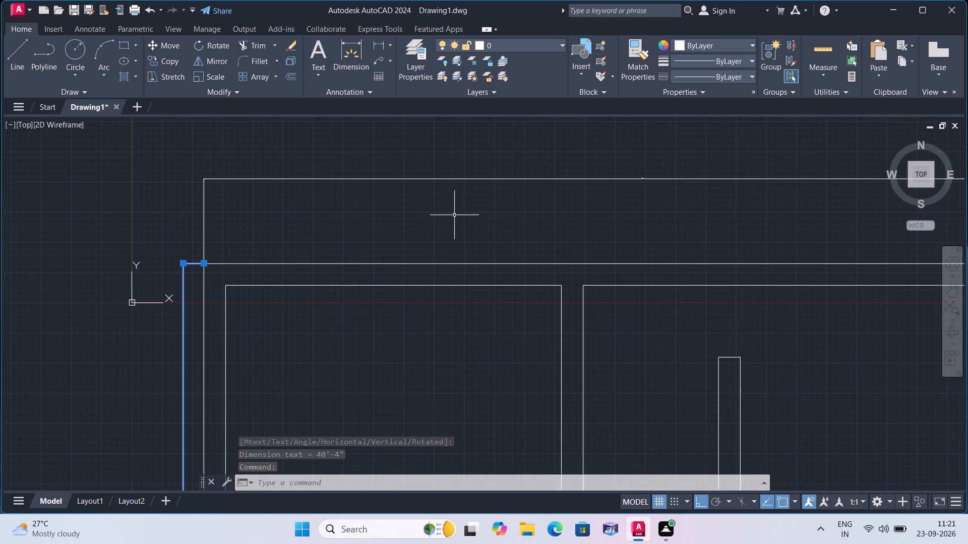
click(464, 179)
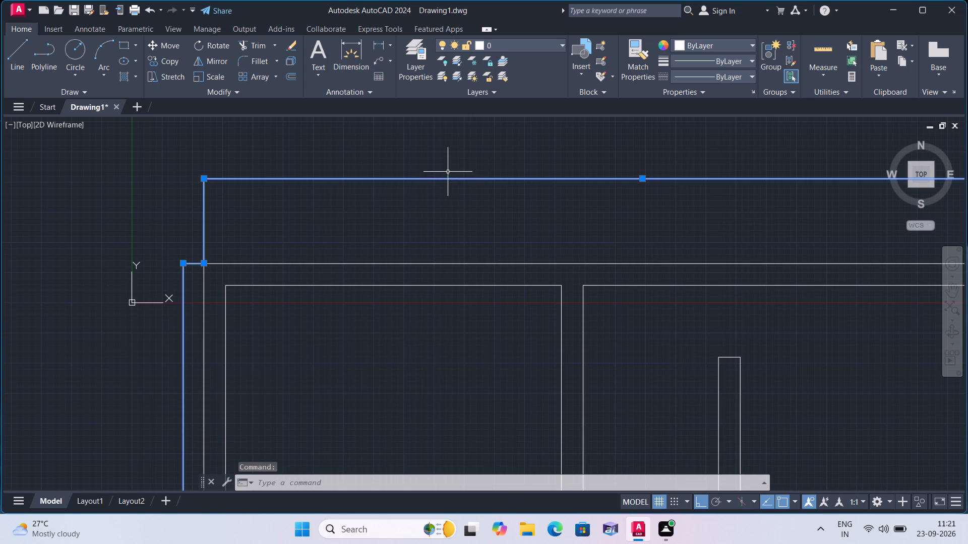
right_click(442, 152)
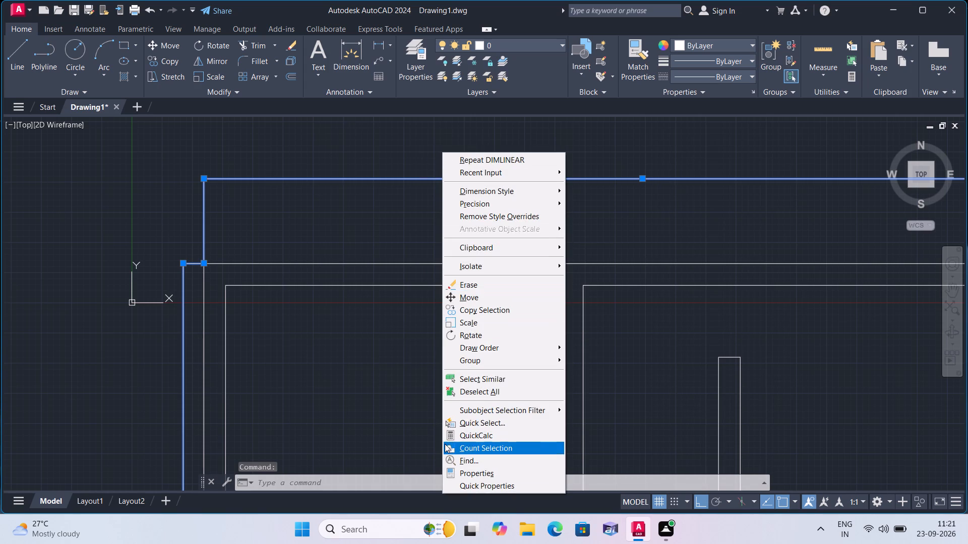
click(469, 470)
scroll(60, 280, down, 4)
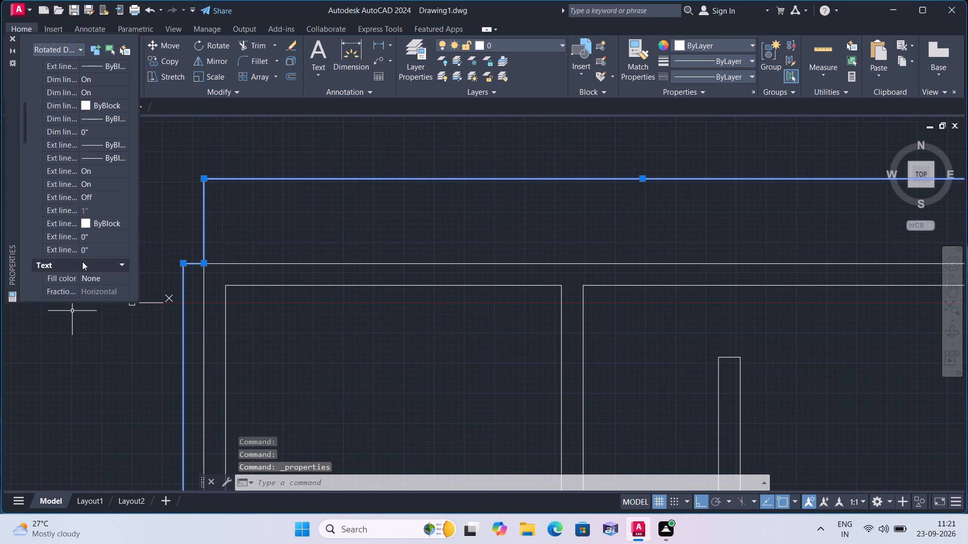
scroll(85, 264, down, 2)
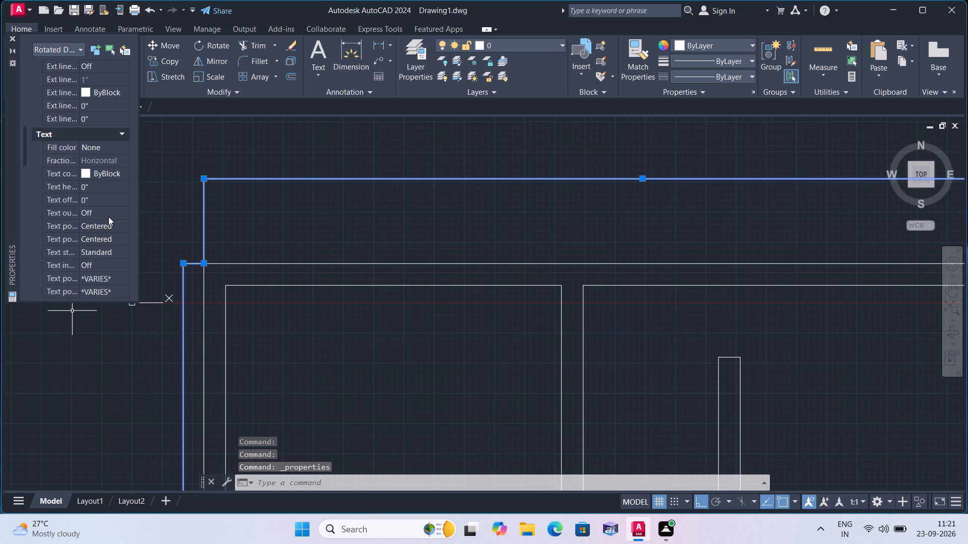
scroll(108, 217, down, 2)
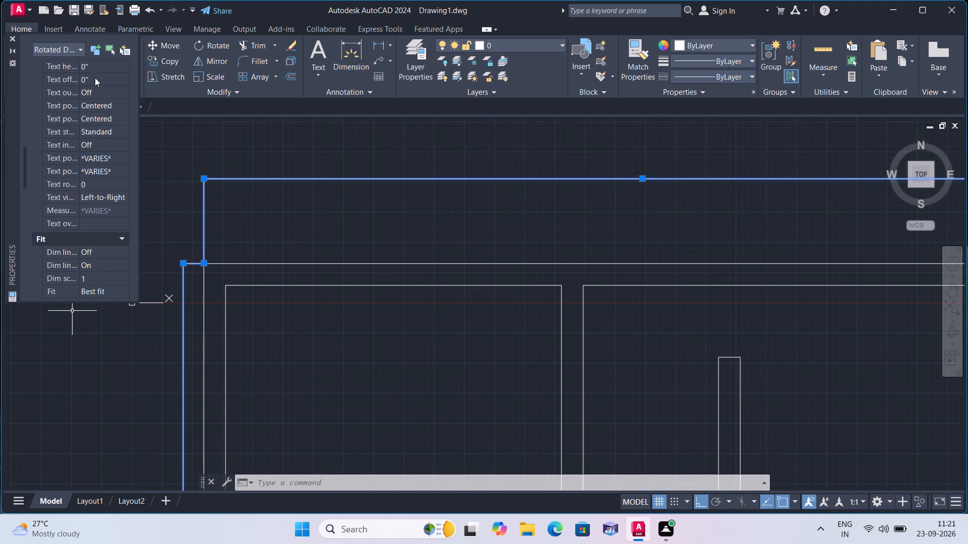
scroll(95, 80, up, 1)
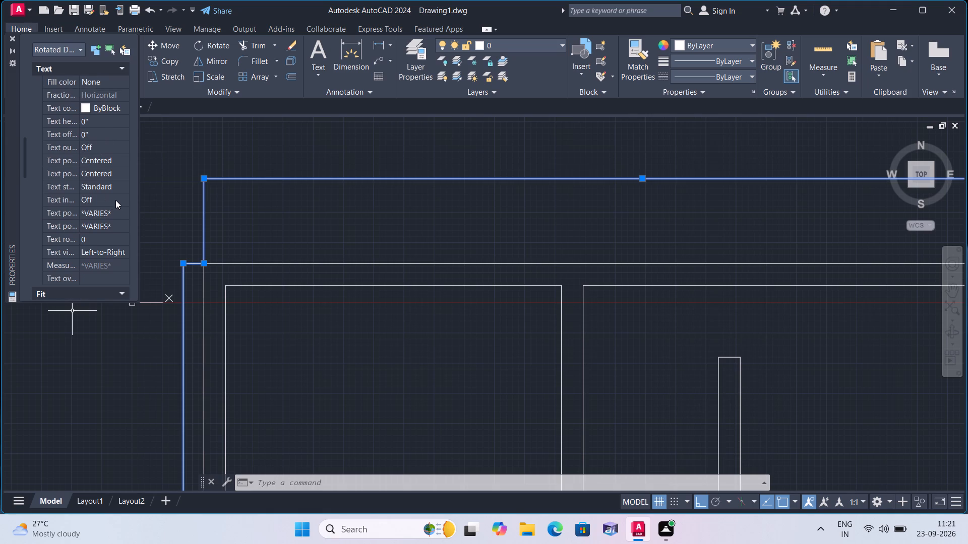
scroll(129, 149, down, 1)
scroll(105, 122, up, 1)
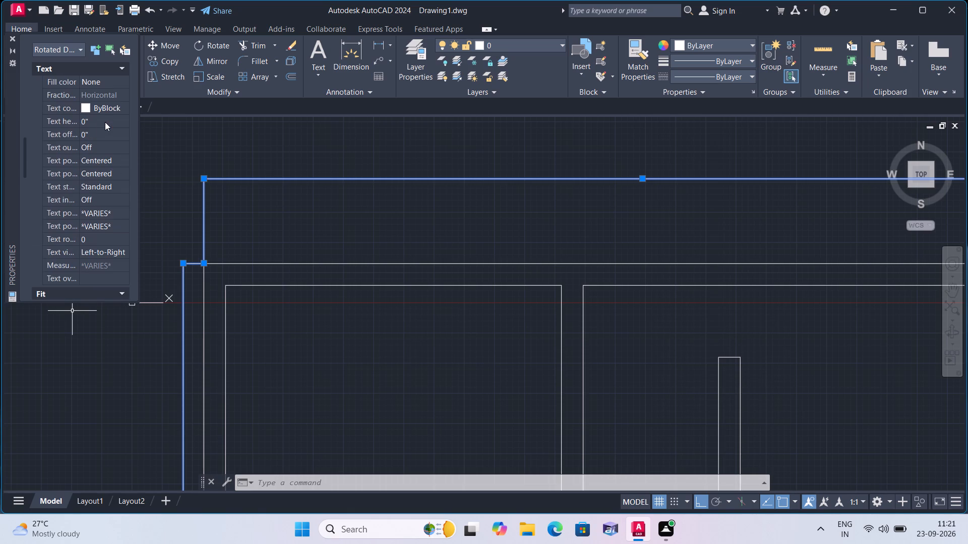
click(98, 121)
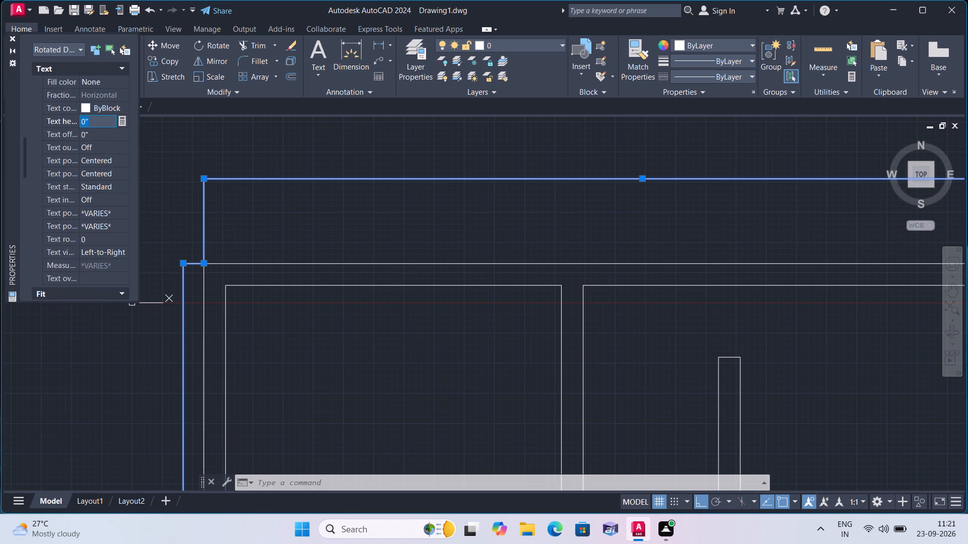
key(BackSpace)
text(6")
click(231, 134)
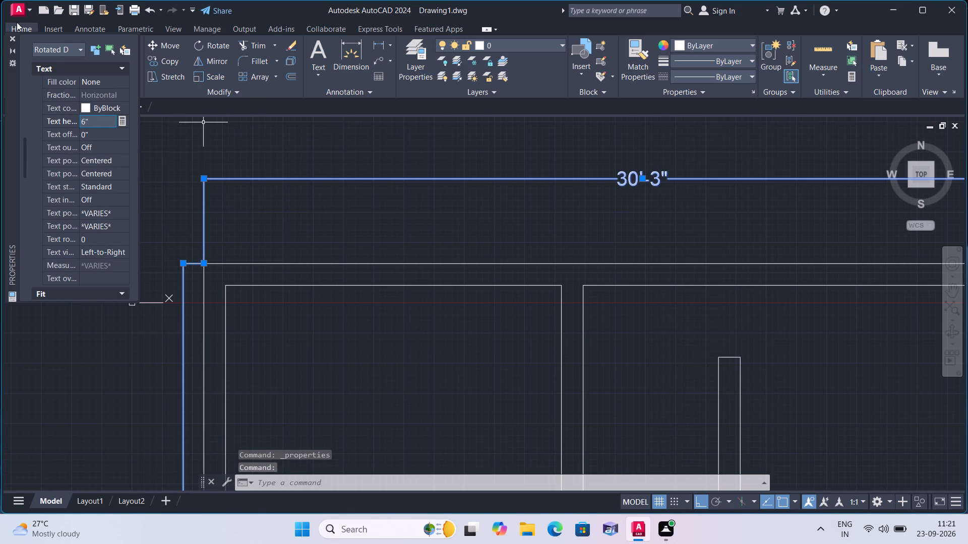
click(14, 35)
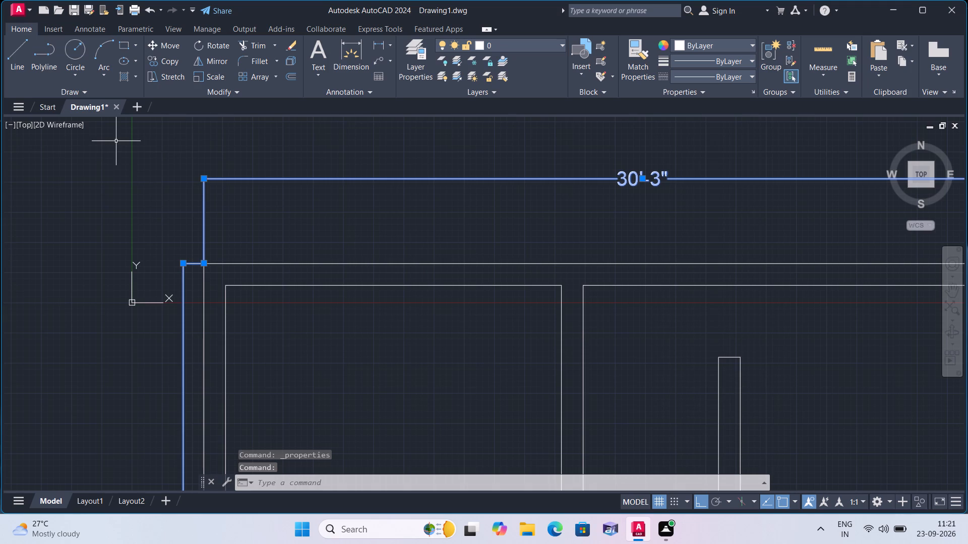
key(Escape)
Override the overall horizontal dimension's text above the top wall with 30'.
scroll(116, 141, down, 1)
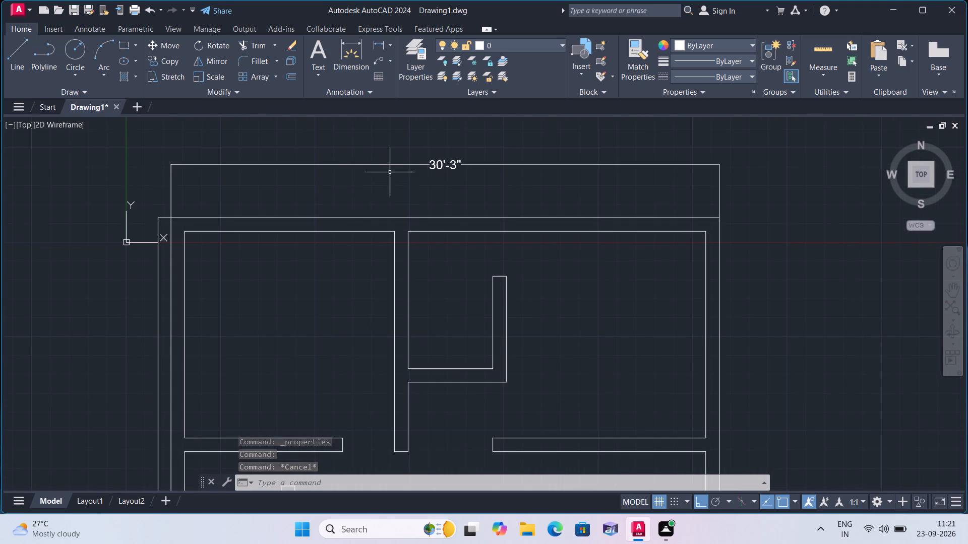
triple_click(444, 161)
click(444, 162)
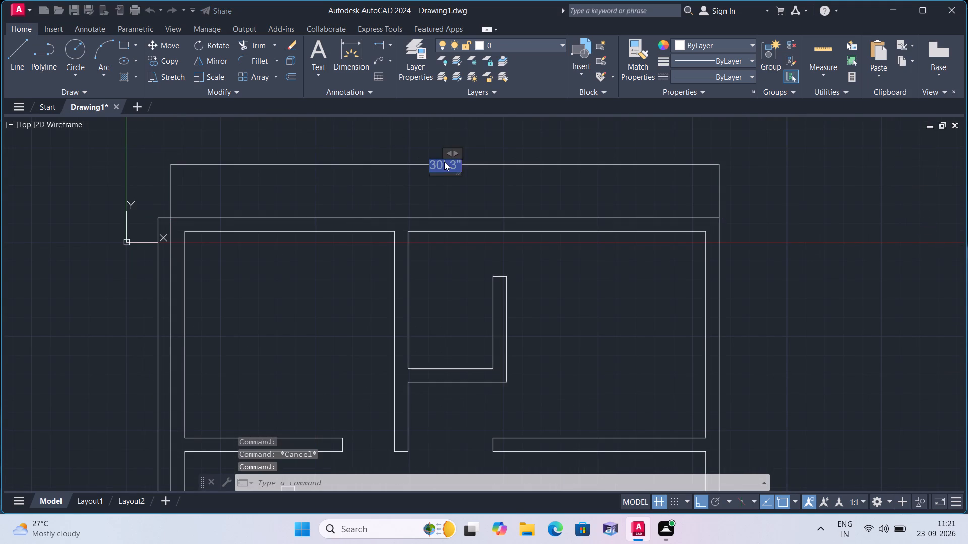
click(444, 162)
key(BackSpace)
text(30')
click(418, 186)
Override the overall vertical dimension's text beside the left outer wall with 40' and finish text editing.
scroll(418, 186, down, 1)
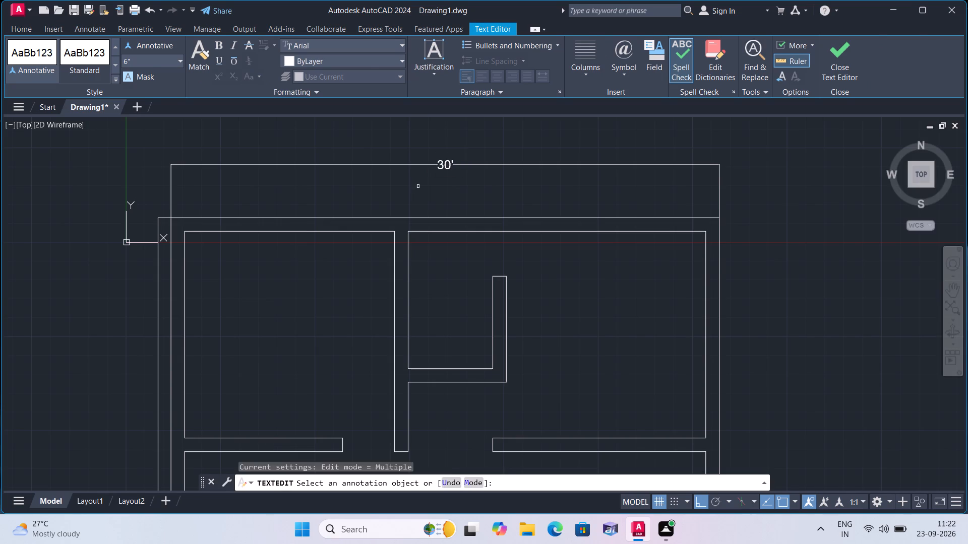
scroll(418, 186, down, 1)
scroll(303, 362, up, 4)
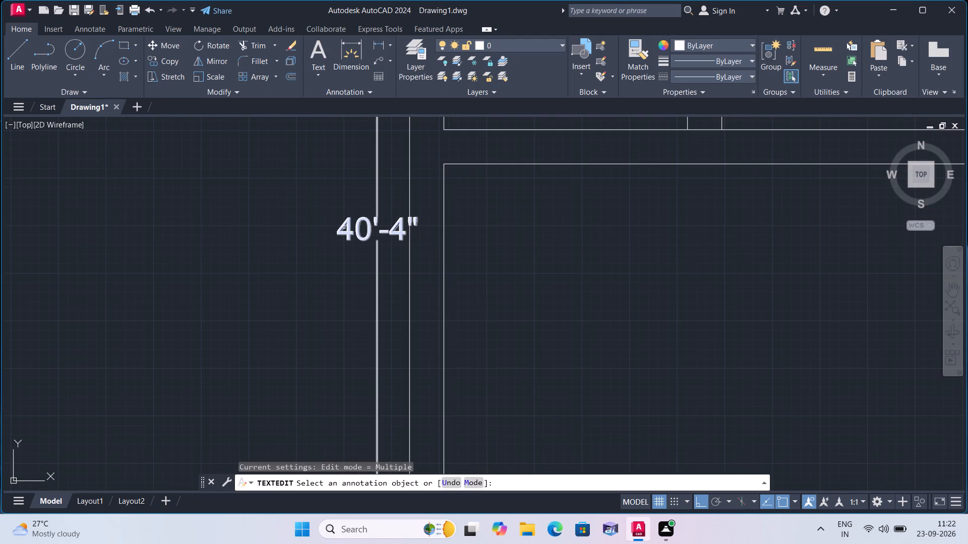
double_click(351, 231)
key(BackSpace)
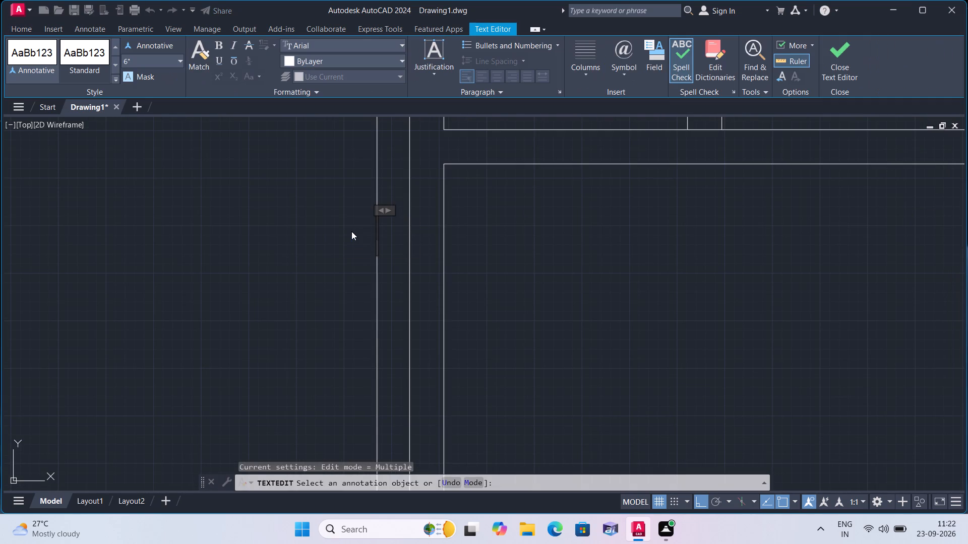
text(40')
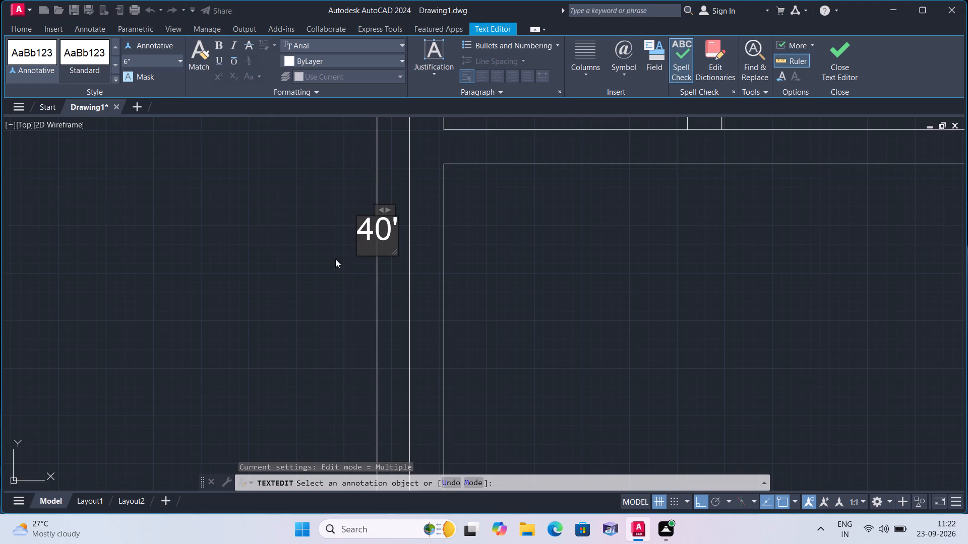
click(282, 307)
scroll(282, 307, down, 2)
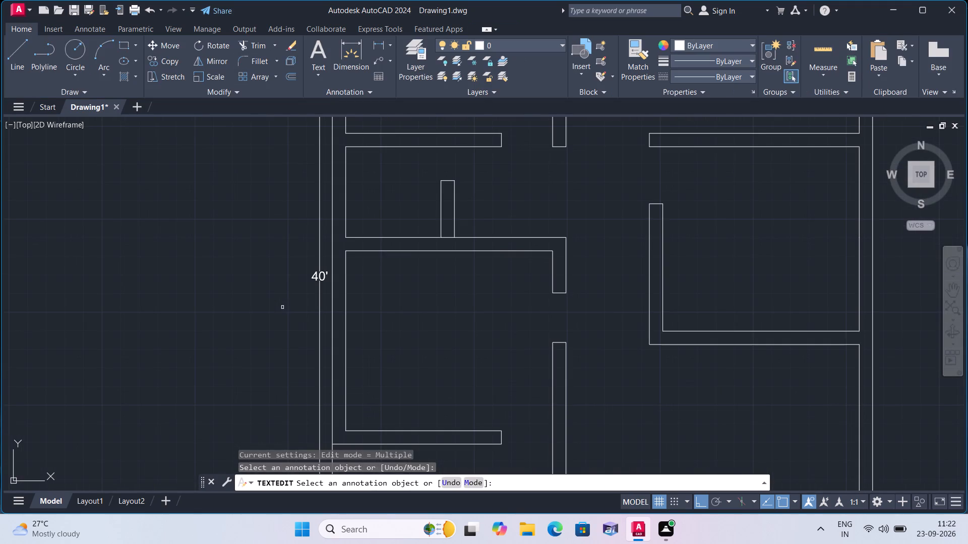
key(Escape)
scroll(282, 307, down, 1)
middle_drag(281, 309, 265, 363)
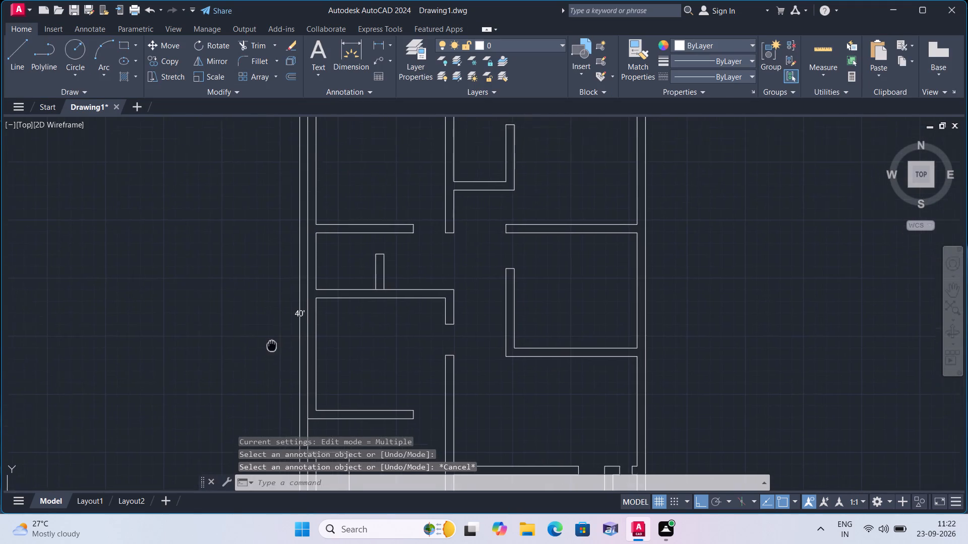
Add multiline text reading BEDROOM over 11.7X11.5 inside the plan's top-left room.
middle_drag(265, 363, 243, 401)
key(m)
key(t)
key(space)
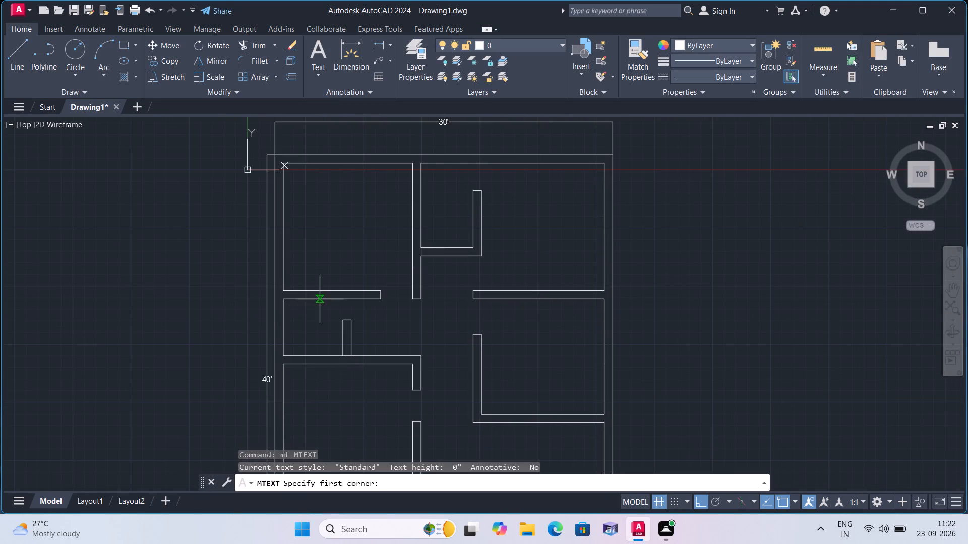
triple_click(337, 238)
click(337, 238)
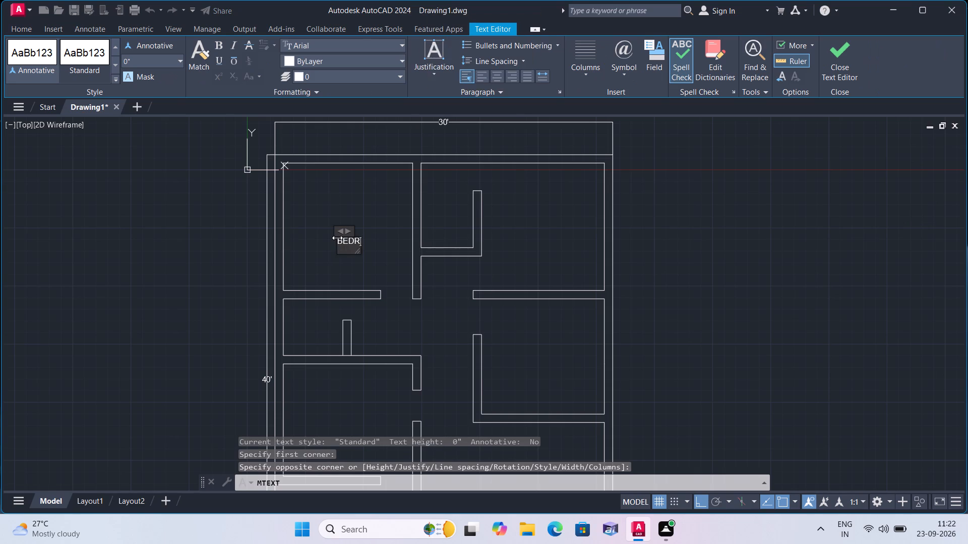
key(Return)
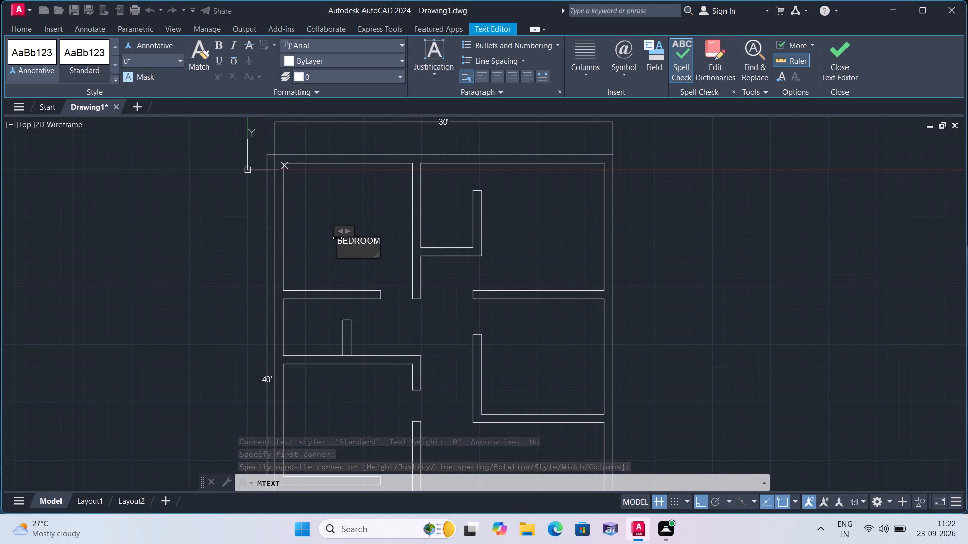
text(11.7)
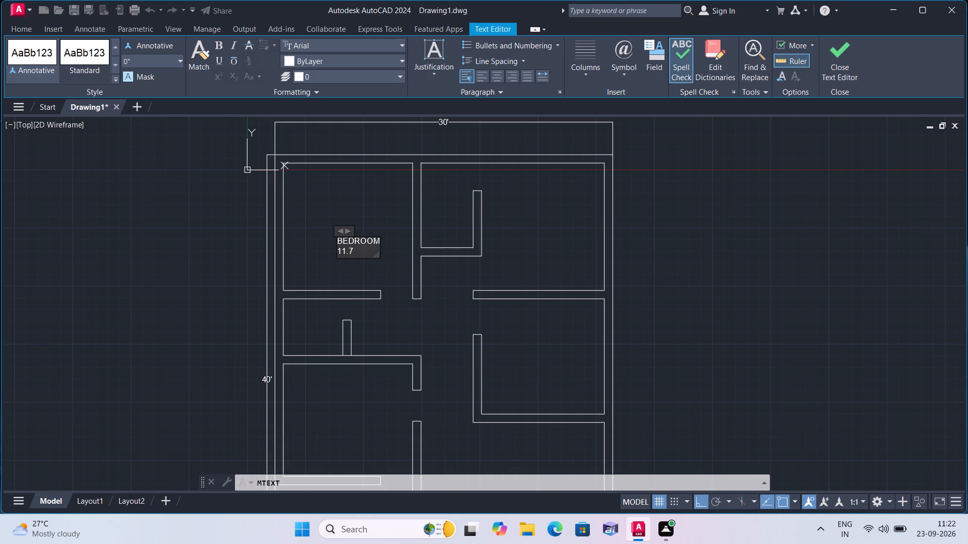
key(x)
text(11.5)
click(361, 207)
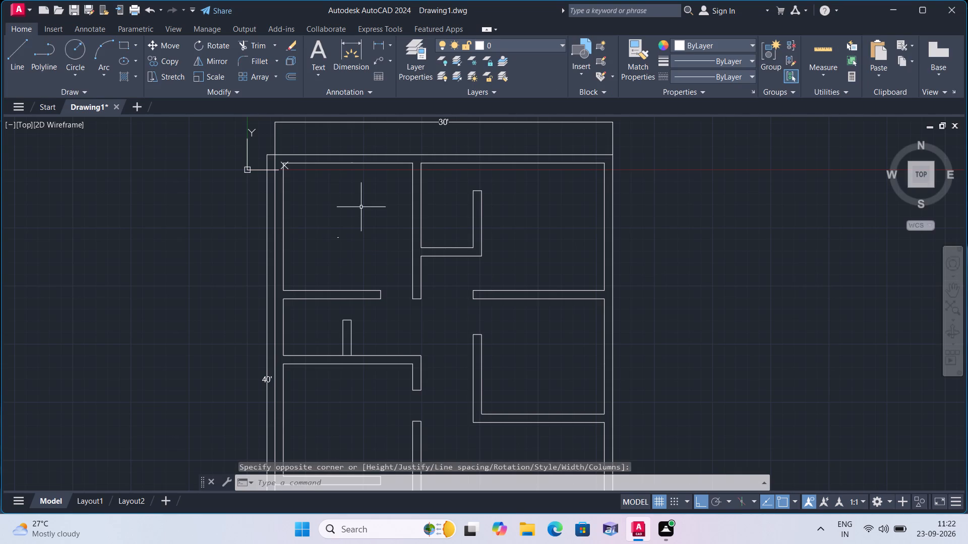
Add multiline text reading TOILET over 4.8X7.7 in the small room at the plan's top centre.
key(space)
triple_click(443, 221)
click(442, 220)
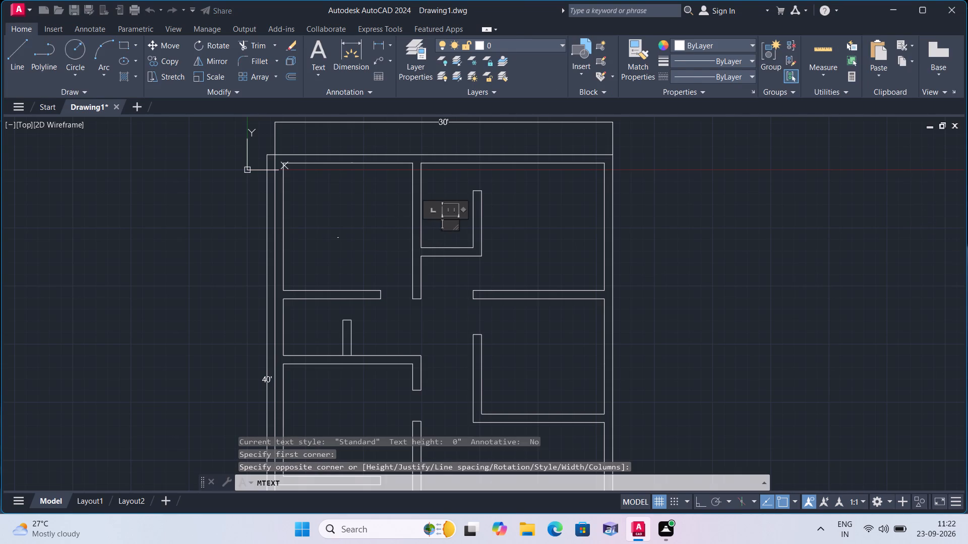
text(TOILET)
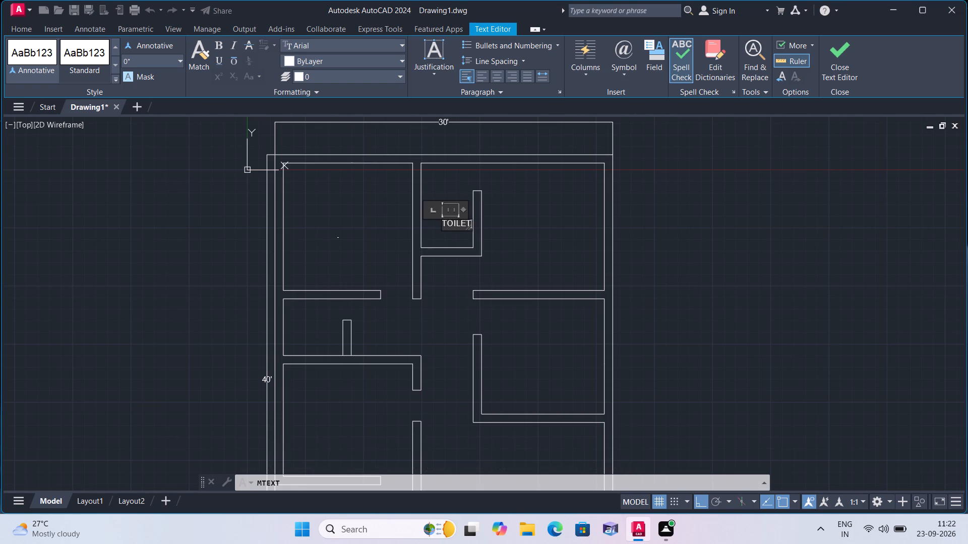
key(Return)
text(4.8X)
text(7.7)
click(448, 186)
Add multiline text reading BEDROOM over 11.0X11.5 inside the plan's top-right room.
key(space)
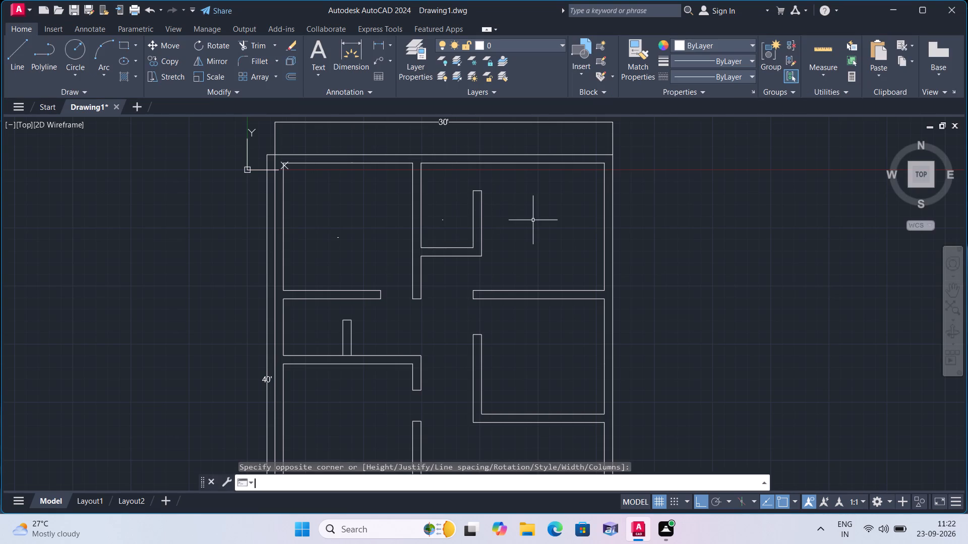
triple_click(533, 221)
triple_click(533, 221)
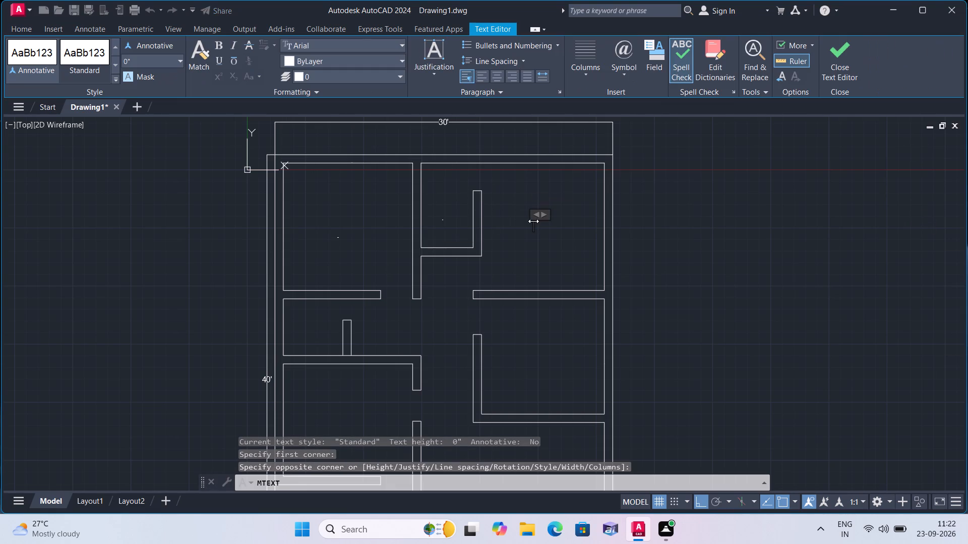
text(BEDROOM)
key(Return)
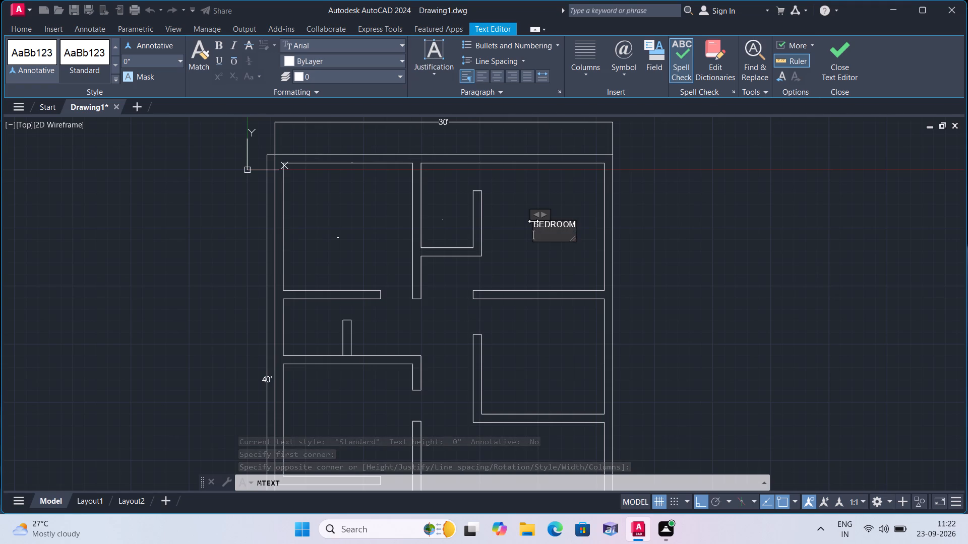
text(11.0)
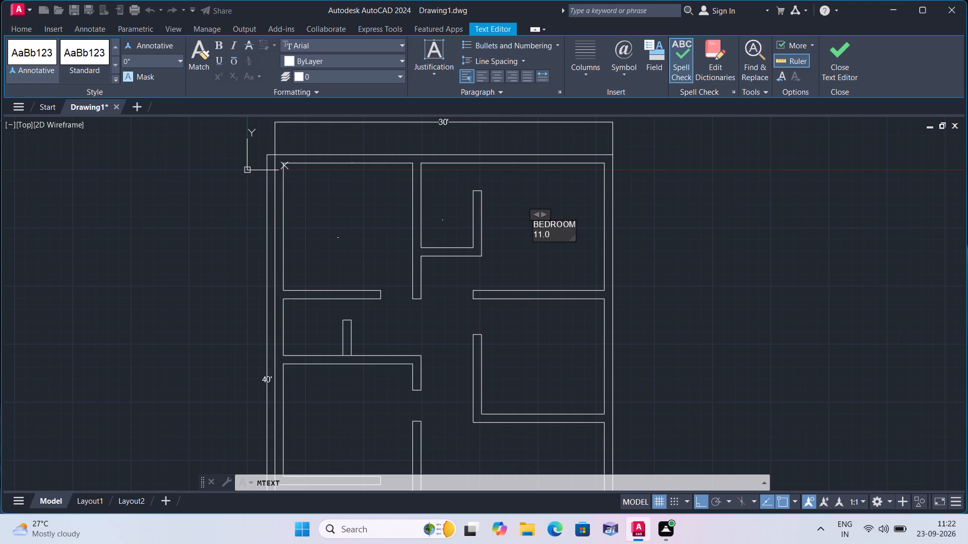
key(x)
text(11.5)
click(499, 257)
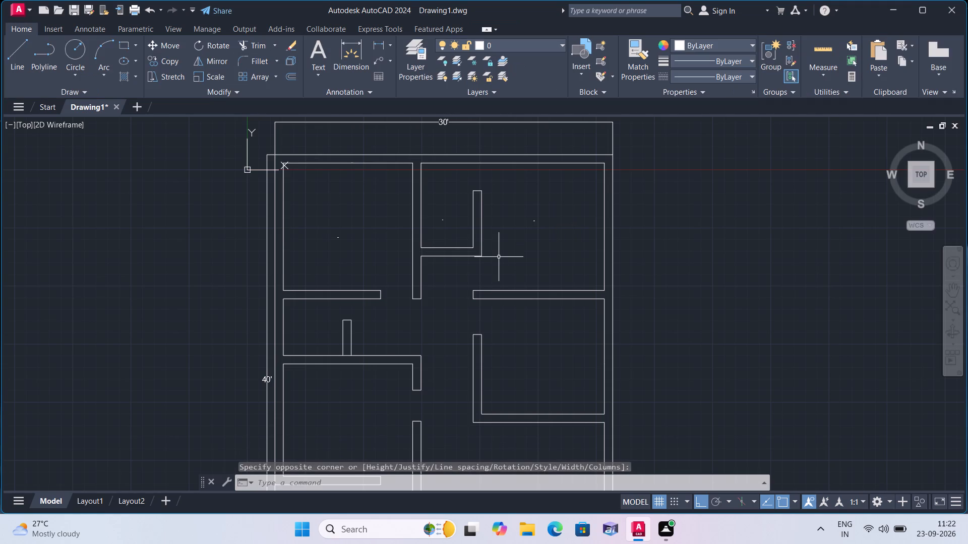
Add multiline text reading TOILET over 5.4X5.1 in the small room below the top-left bedroom, beside the short partition.
key(space)
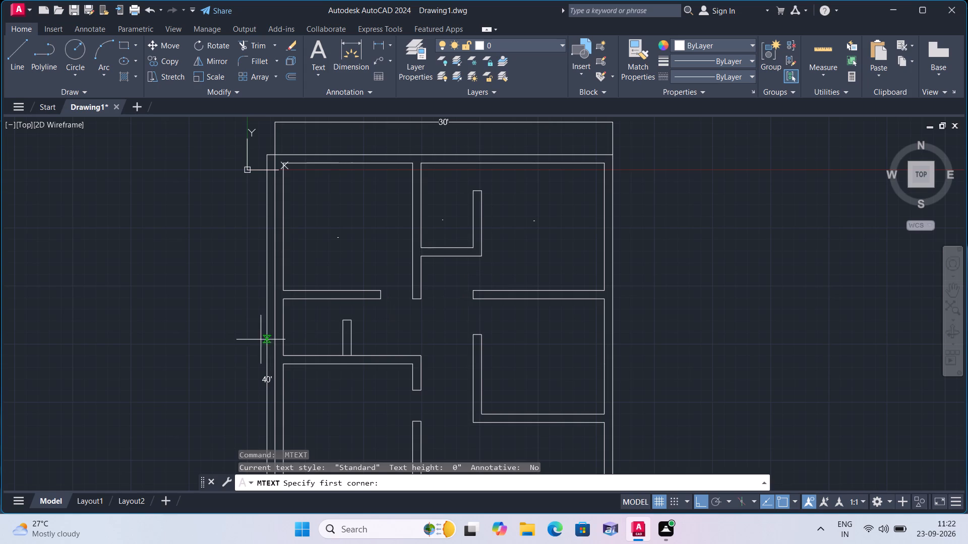
triple_click(315, 326)
click(315, 326)
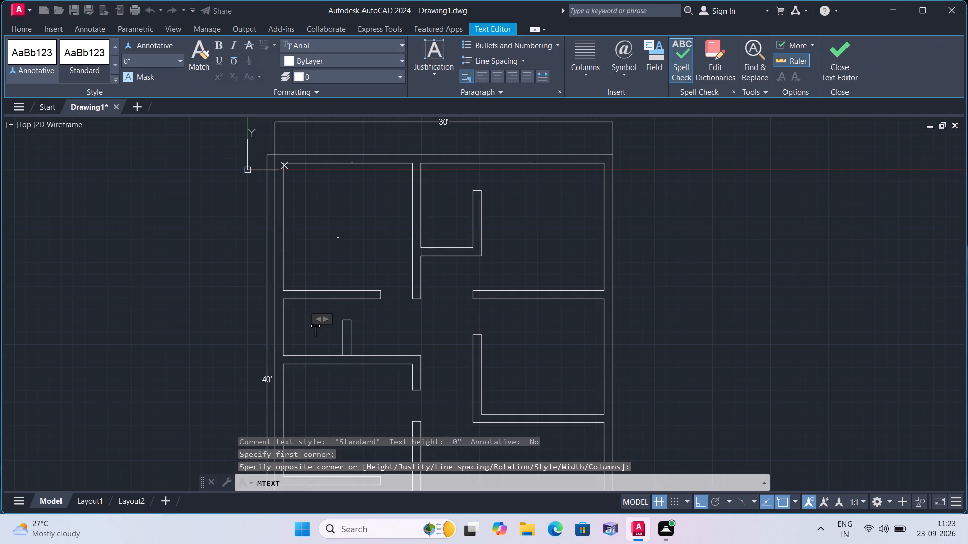
key(y)
key(BackSpace)
text(TOILET)
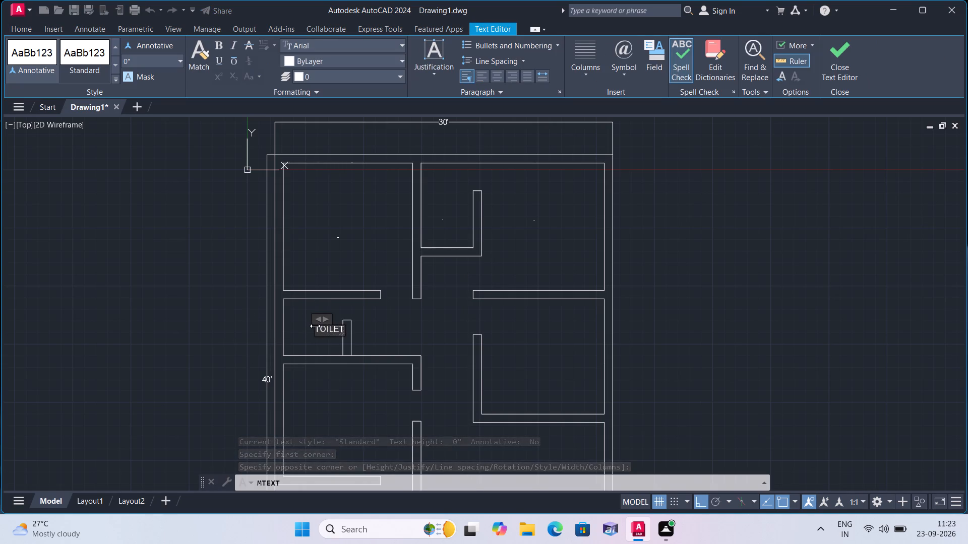
key(Return)
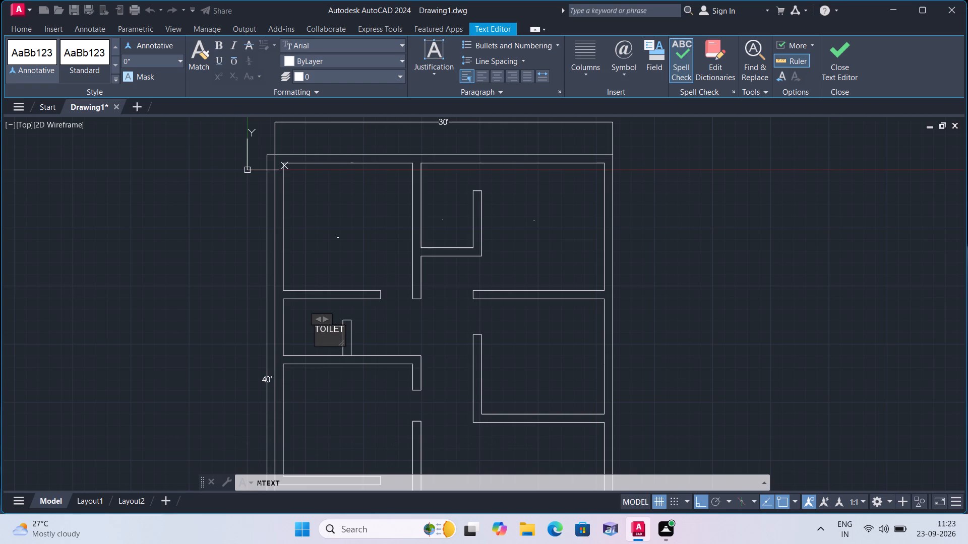
text(5.4X)
text(5.'1)
scroll(315, 326, up, 3)
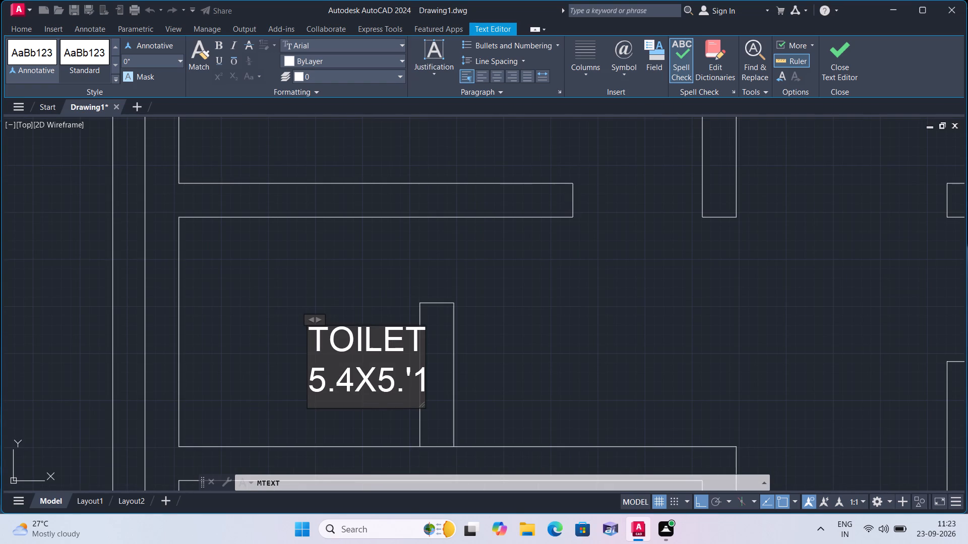
click(404, 389)
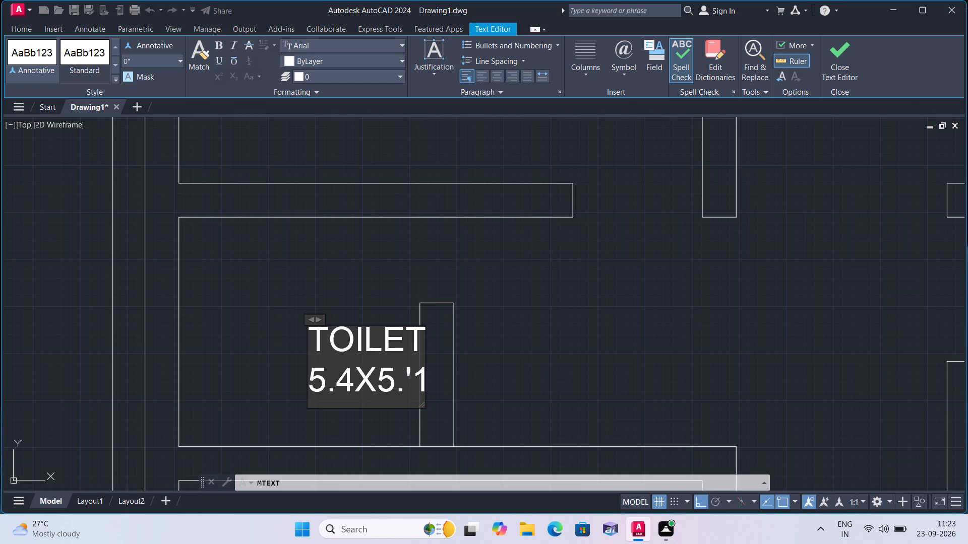
click(412, 372)
key(BackSpace)
click(219, 392)
Add multiline text reading BEDROOM over 11.0X10.4 in the room directly below the top-right bedroom.
scroll(269, 397, down, 1)
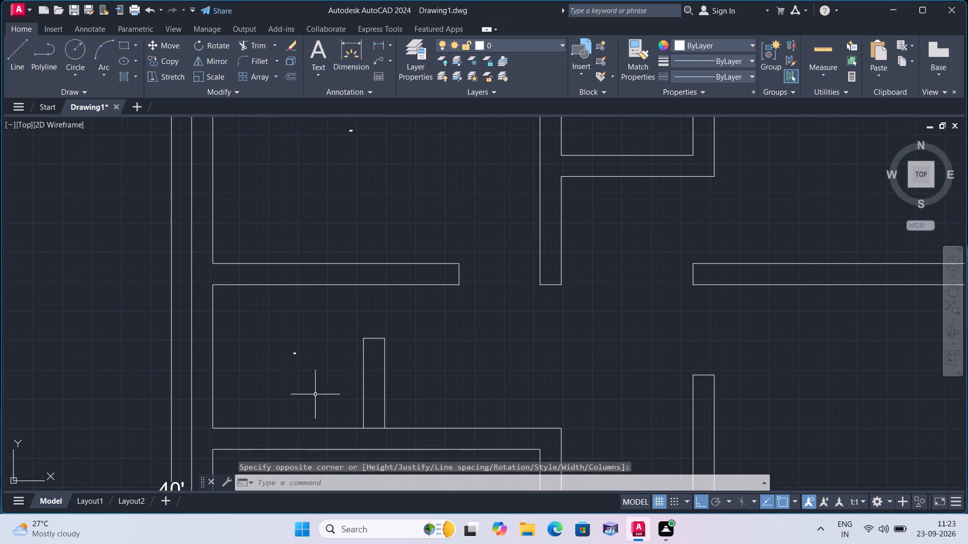
middle_drag(397, 406, 364, 326)
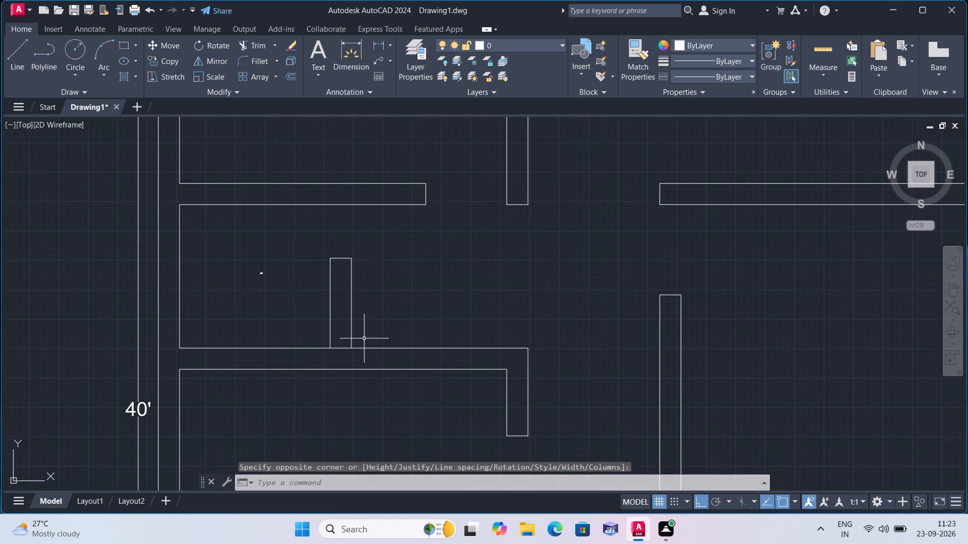
middle_drag(392, 400, 340, 329)
scroll(342, 332, down, 1)
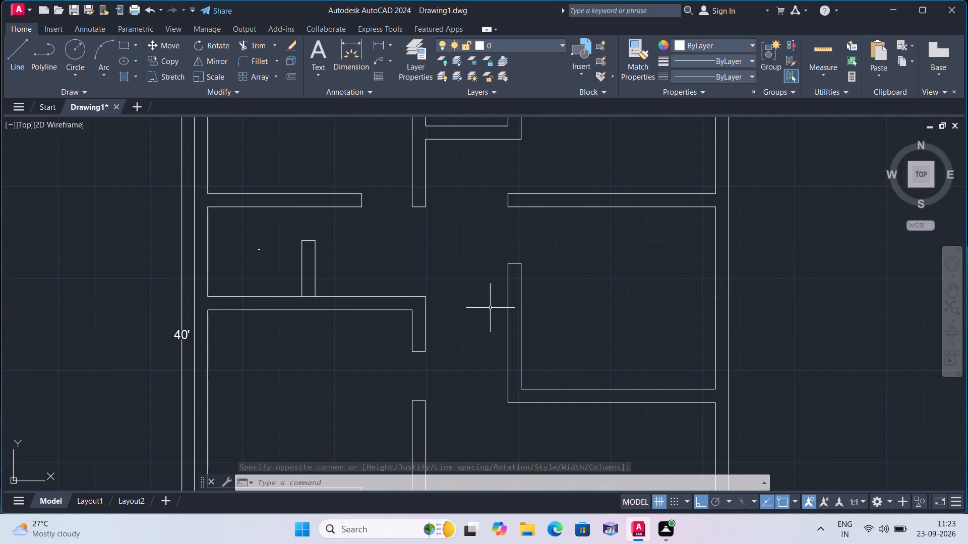
key(space)
triple_click(613, 274)
click(613, 274)
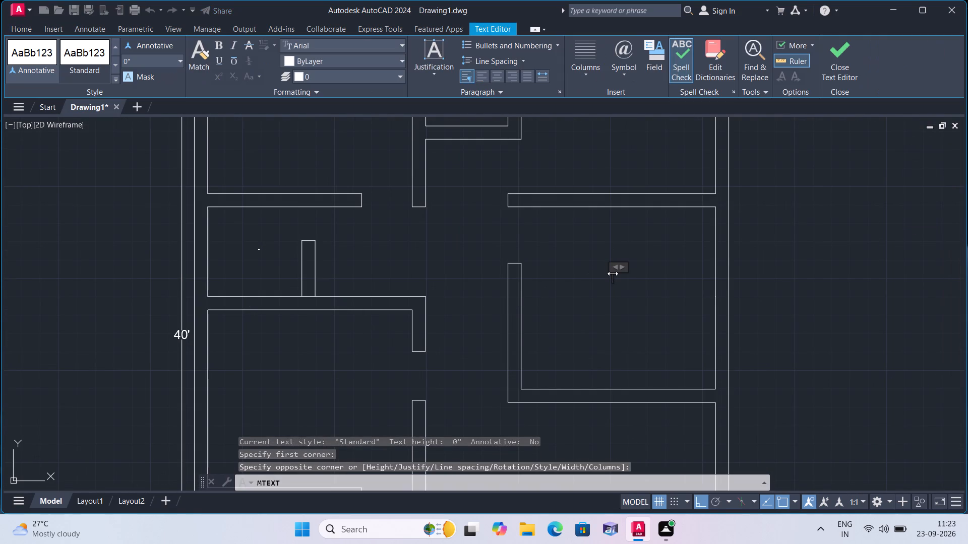
text(BEDROOM)
key(Return)
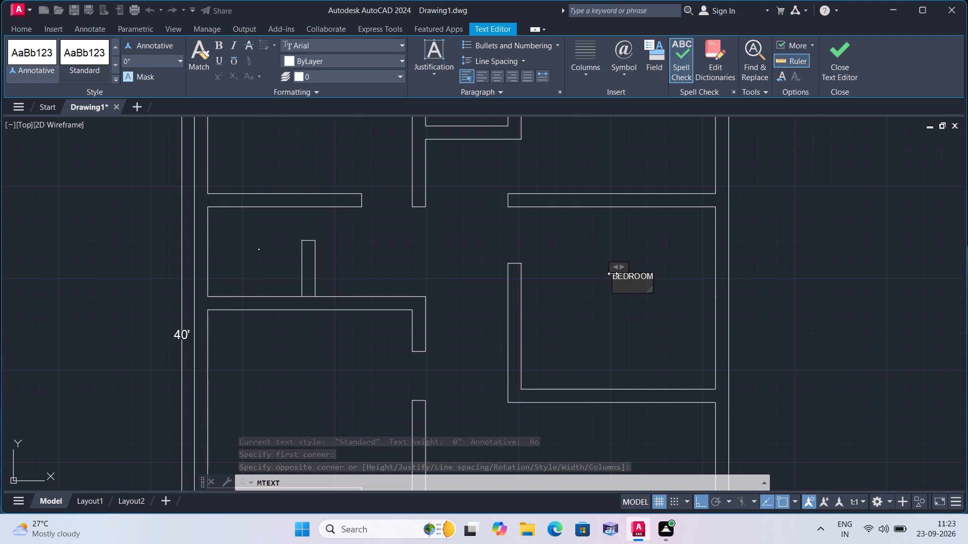
text(11.0)
key(x)
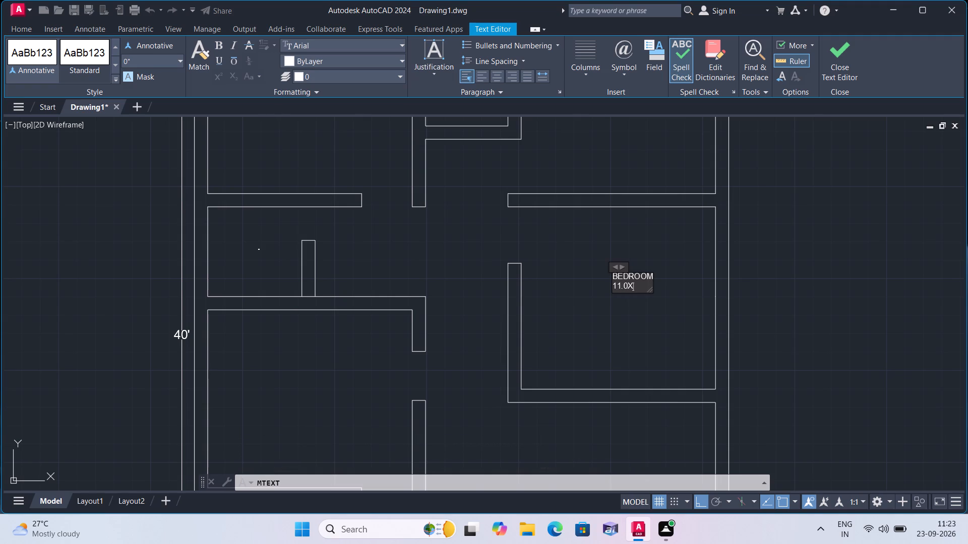
text(10.4)
click(610, 301)
Add multiline text reading DINING over 9.8X10.1 in the left-side room directly below the small toilet with the short partition.
middle_drag(626, 325, 612, 265)
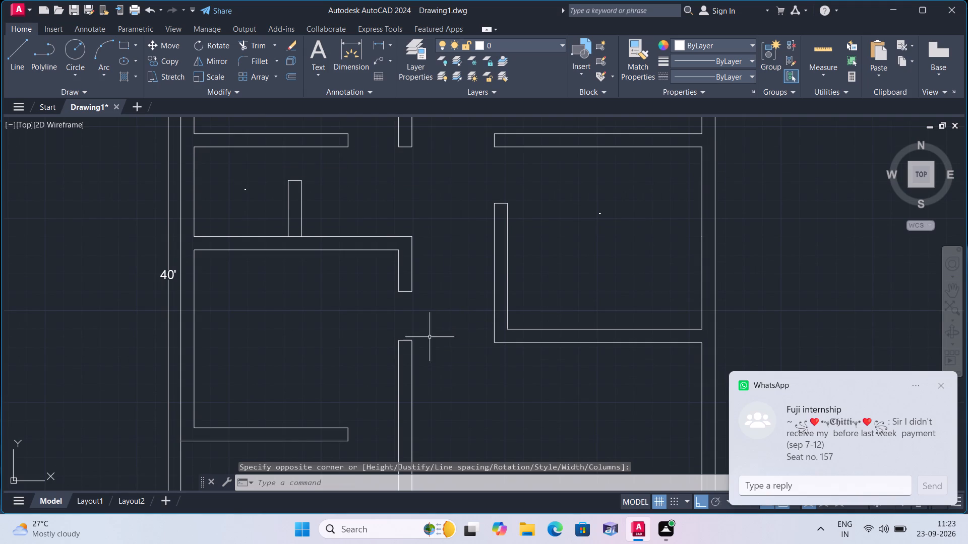
key(space)
triple_click(320, 334)
click(320, 334)
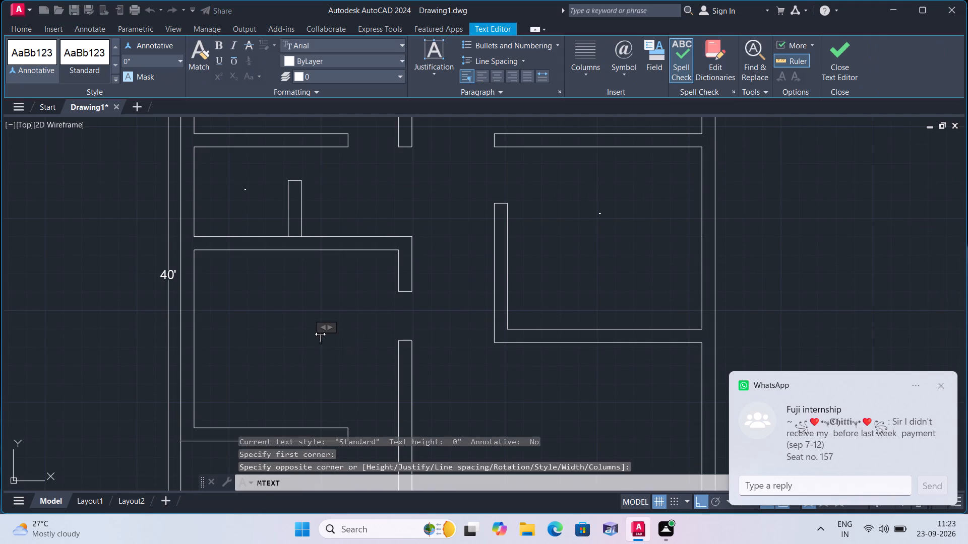
text(DINING)
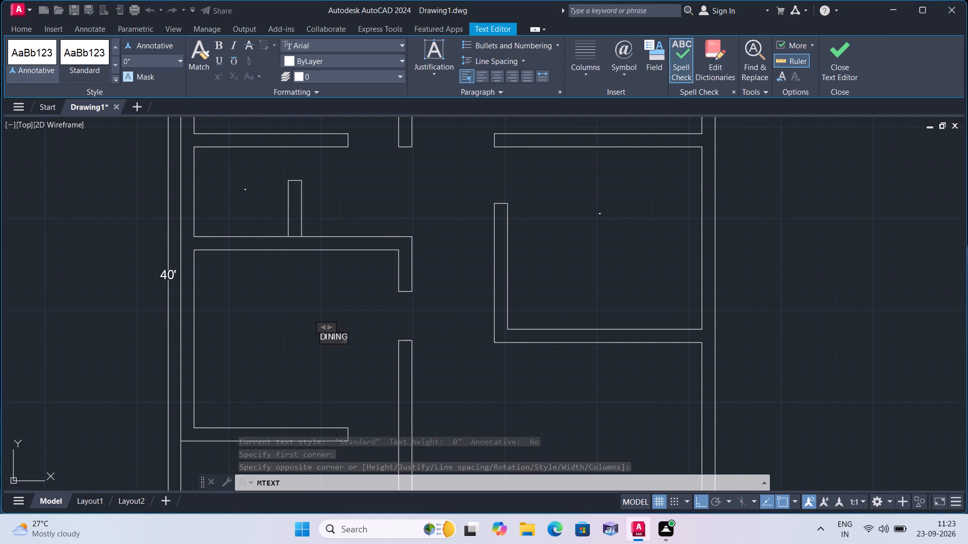
key(Return)
text(9.8X)
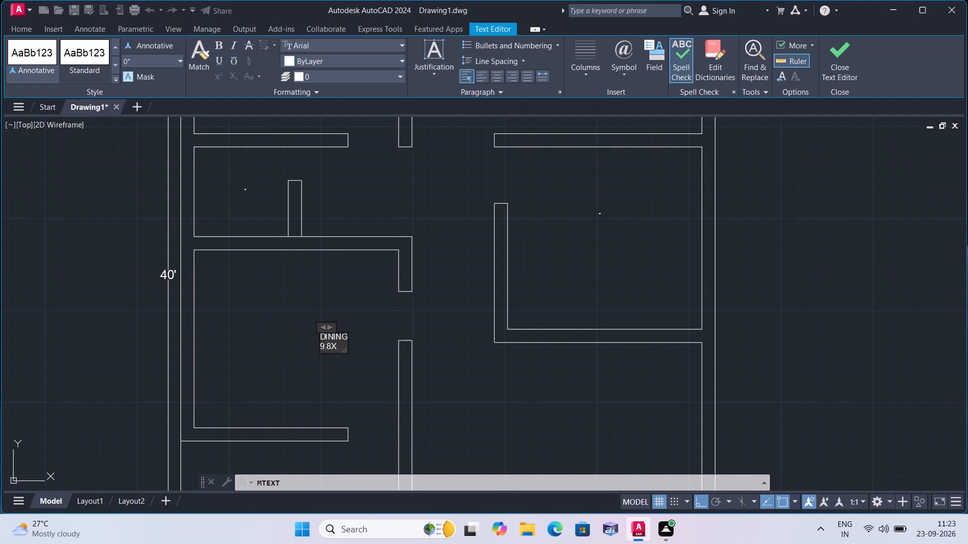
text(10.1)
click(297, 356)
Add multiline text reading LIVING over 18.3X9.9 in the open space below the lower right-hand bedroom.
scroll(297, 356, down, 2)
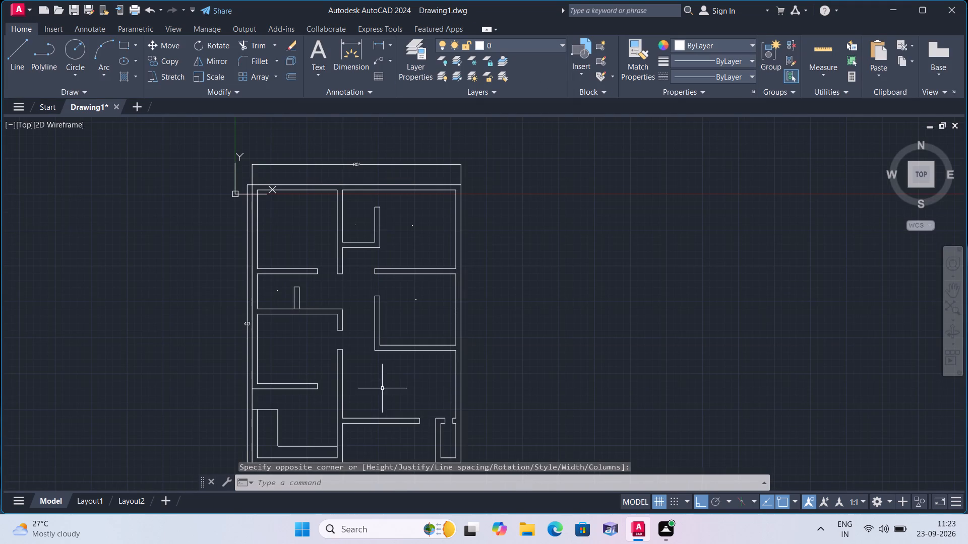
key(space)
triple_click(408, 385)
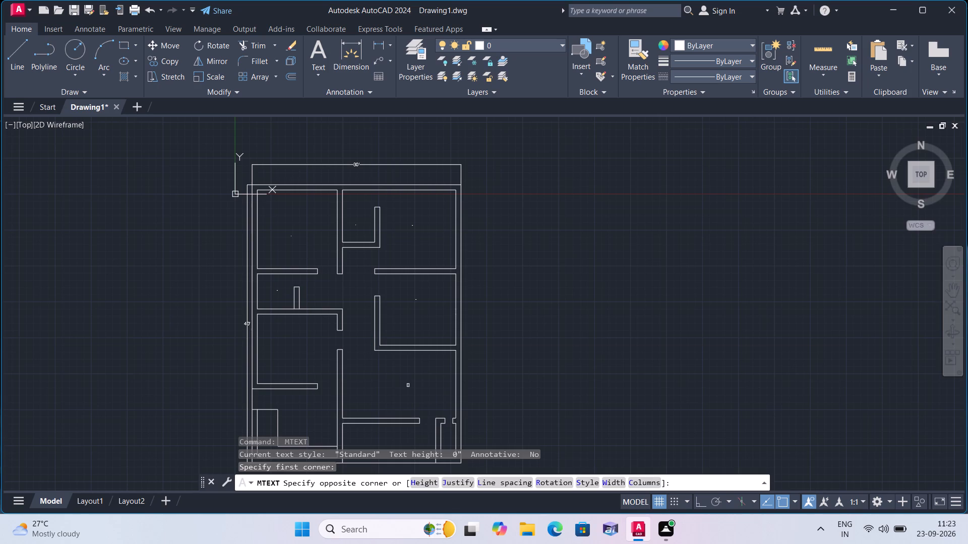
click(408, 385)
text(LIVING)
key(Return)
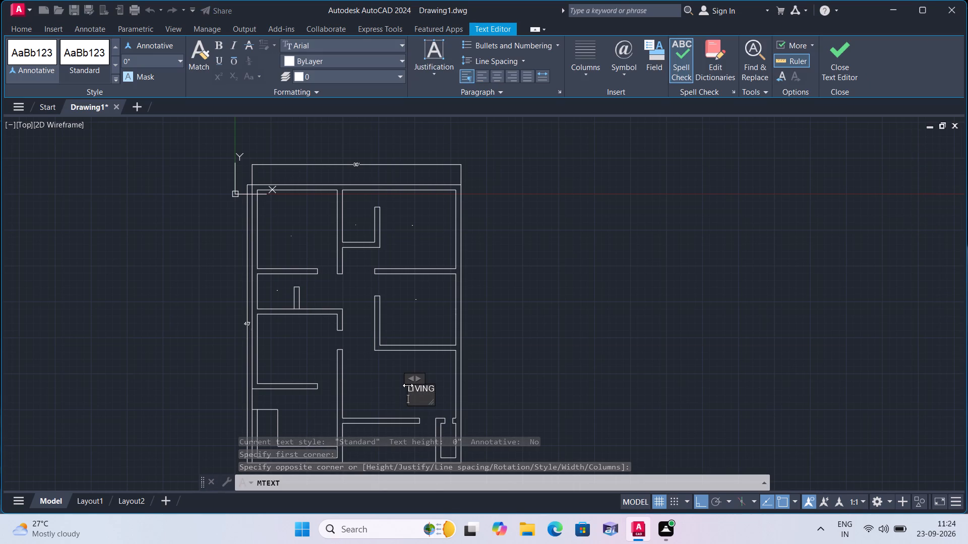
text(18.3)
text(X9.9)
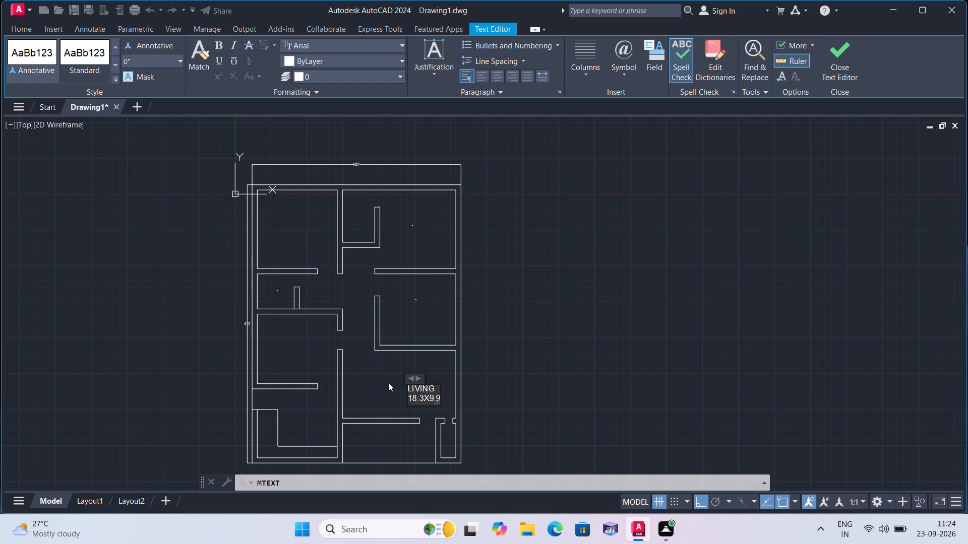
click(388, 382)
Add multiline text reading KITCHEN over 9.8X10.1 in the plan's bottom-left room, inside the L-shaped counter.
middle_drag(388, 382, 379, 273)
key(space)
triple_click(295, 311)
click(295, 311)
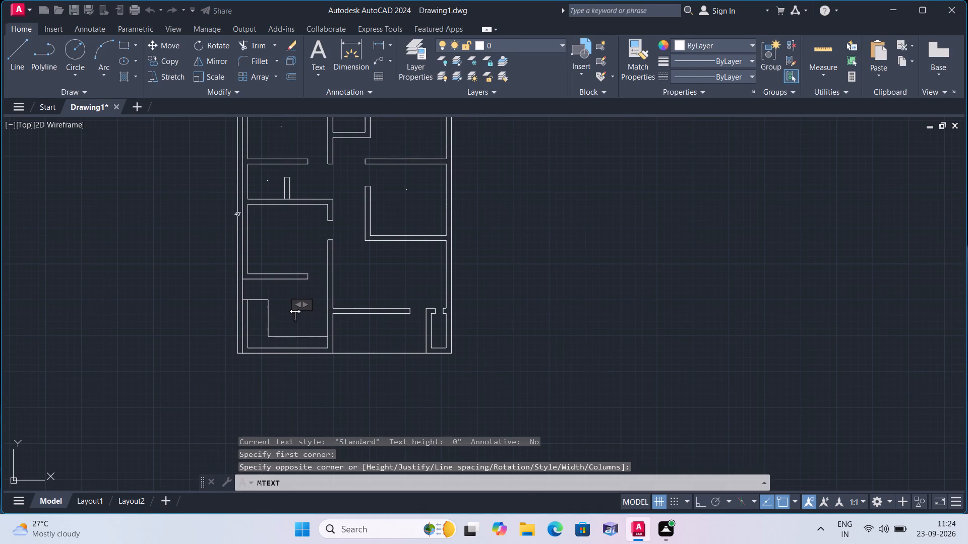
text(KITCHEN)
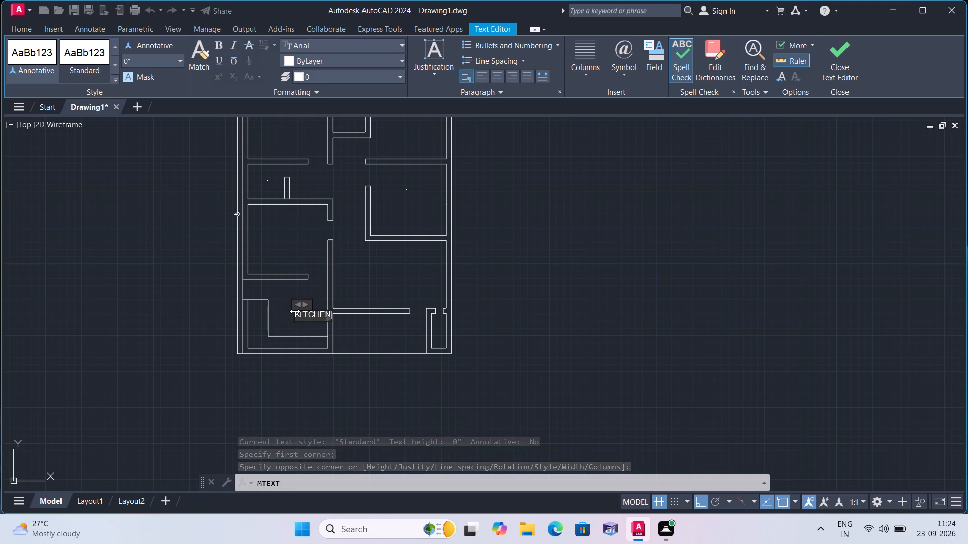
key(Return)
text(9.8X)
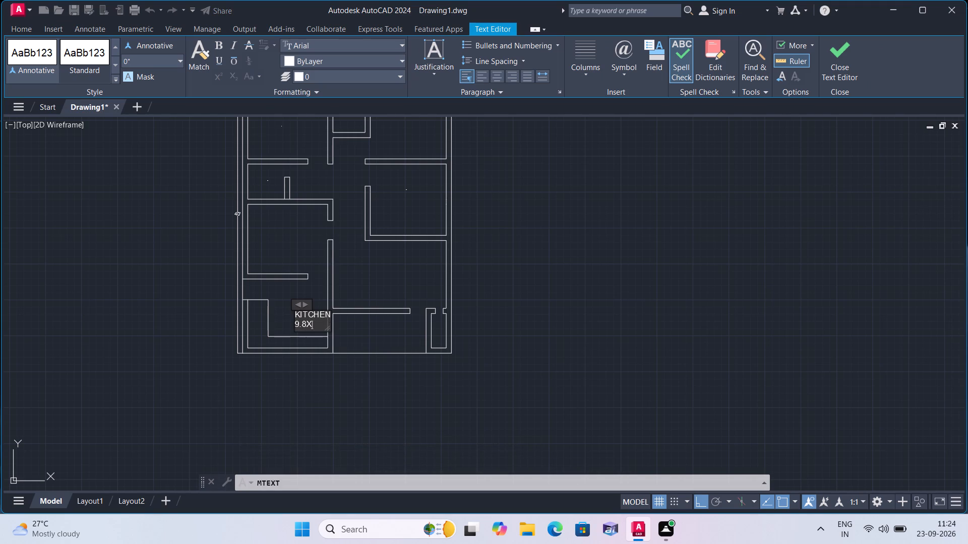
text(10.1)
click(281, 297)
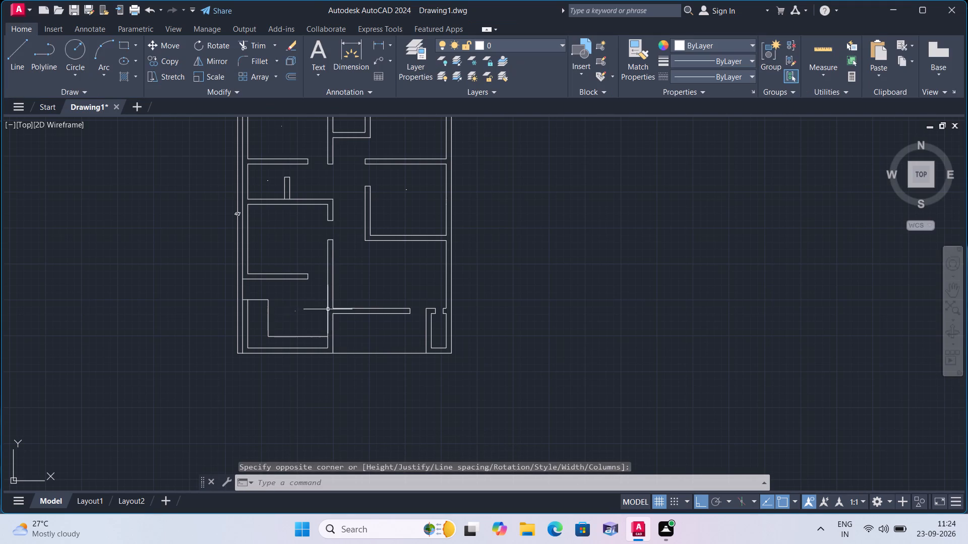
Add multiline text reading SITOUT over 13.6X5.0 in the space below the living room, between the kitchen and the narrow corner room.
key(space)
triple_click(382, 331)
double_click(382, 331)
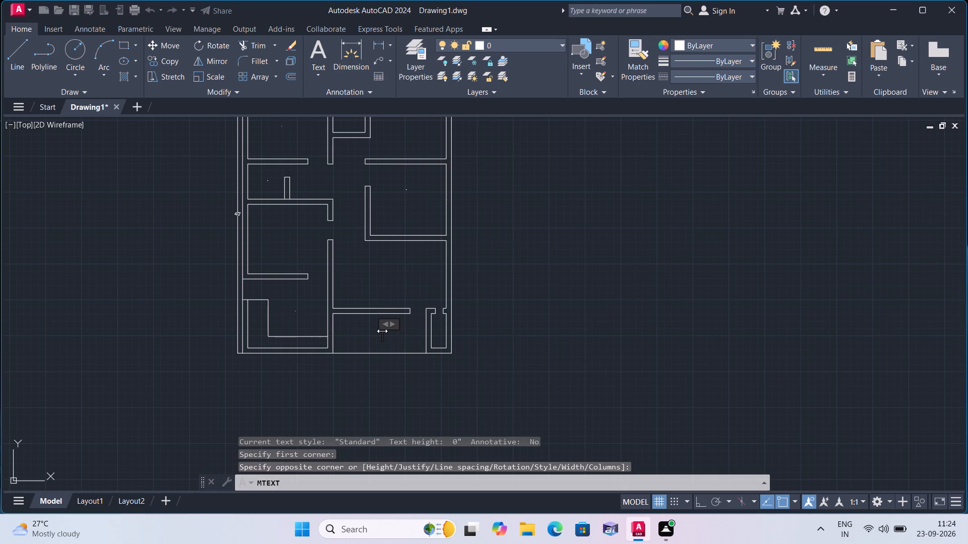
text(SITOUT)
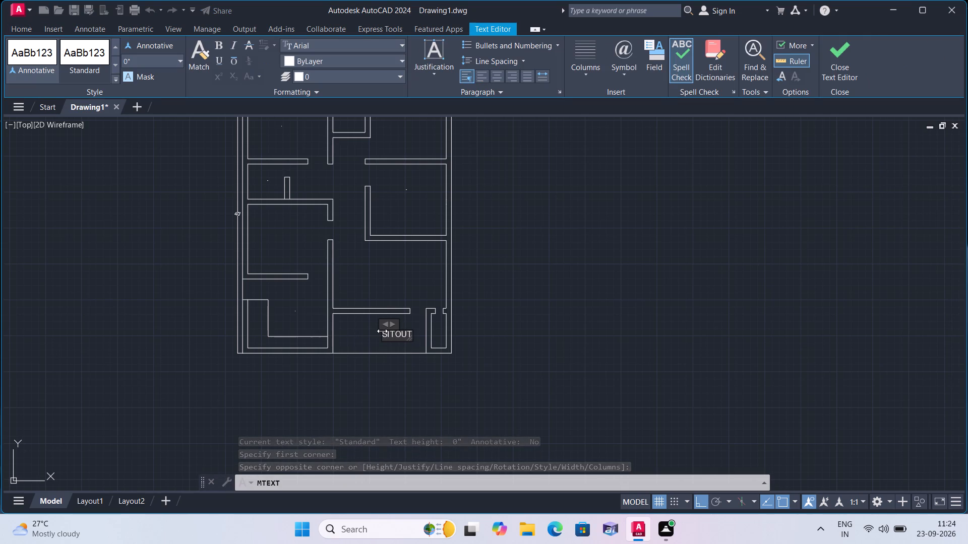
key(Return)
text(13.6X)
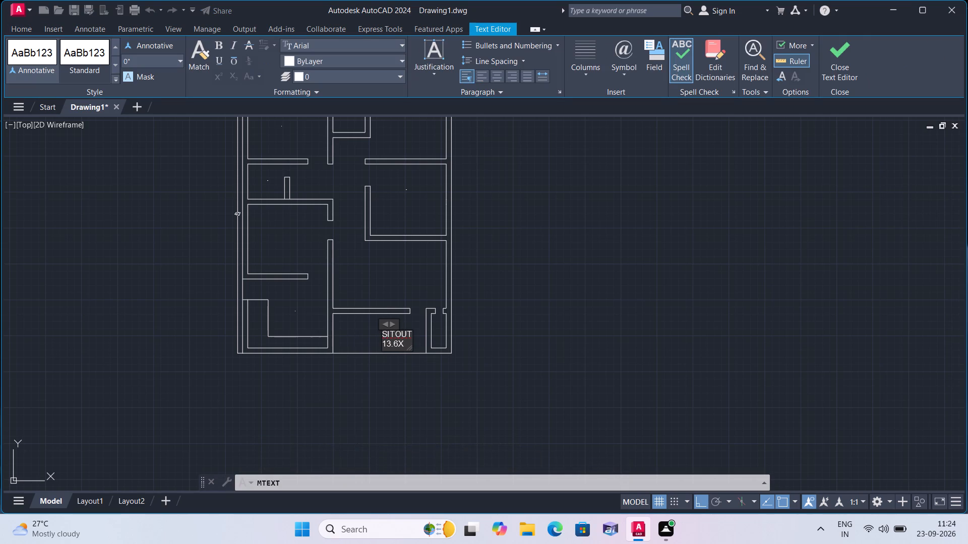
text(5.0)
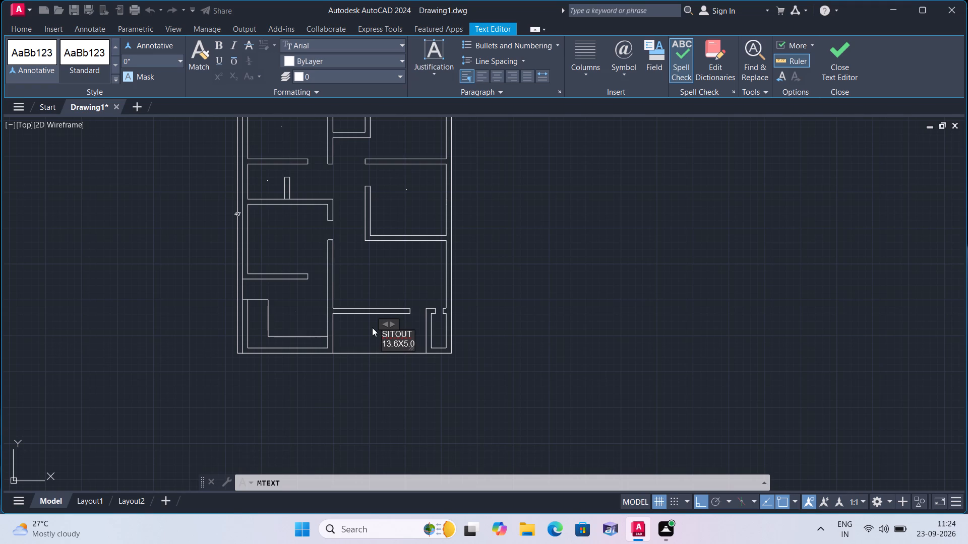
click(368, 327)
Add multiline text reading POOJA over ROOM in the narrow room at the plan's bottom-right corner.
key(space)
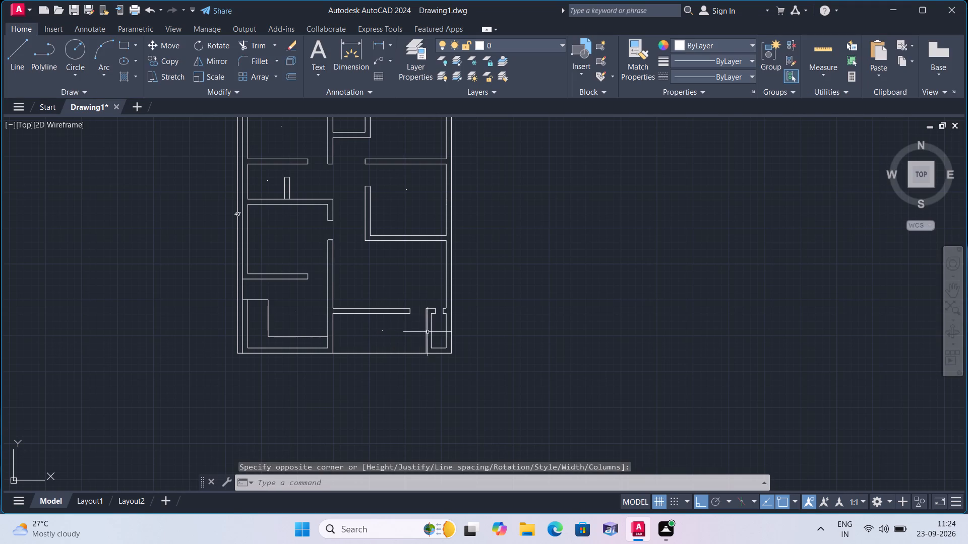
scroll(433, 332, up, 2)
triple_click(438, 330)
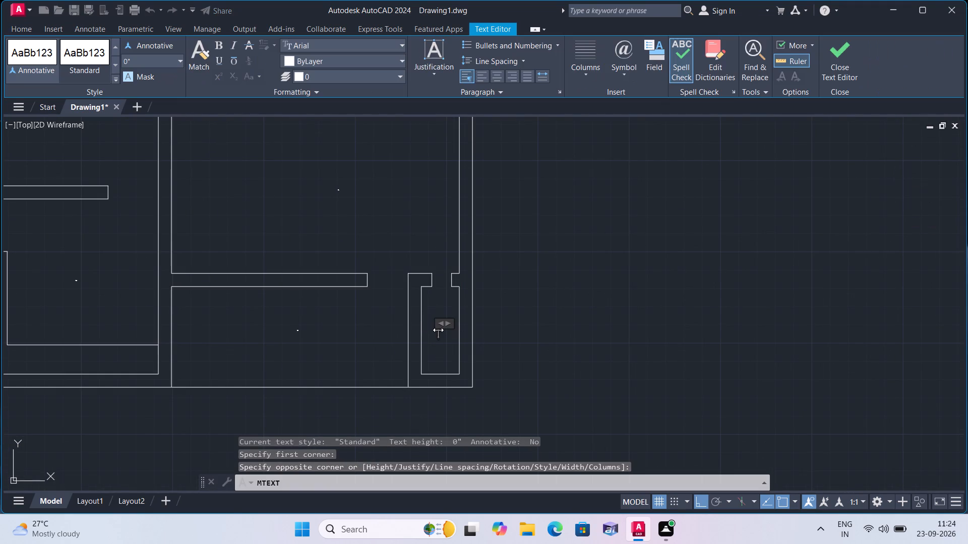
text(POOJA)
key(Return)
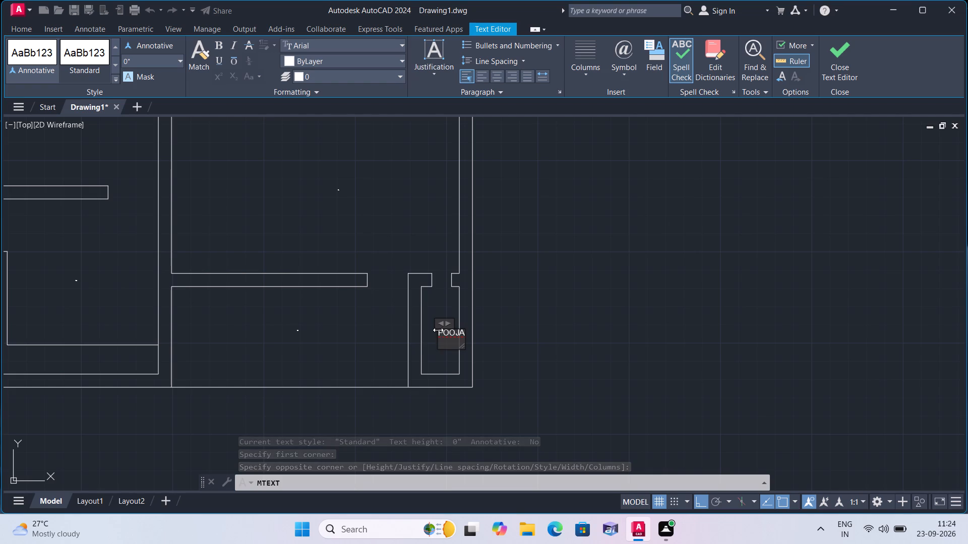
text(ROOM)
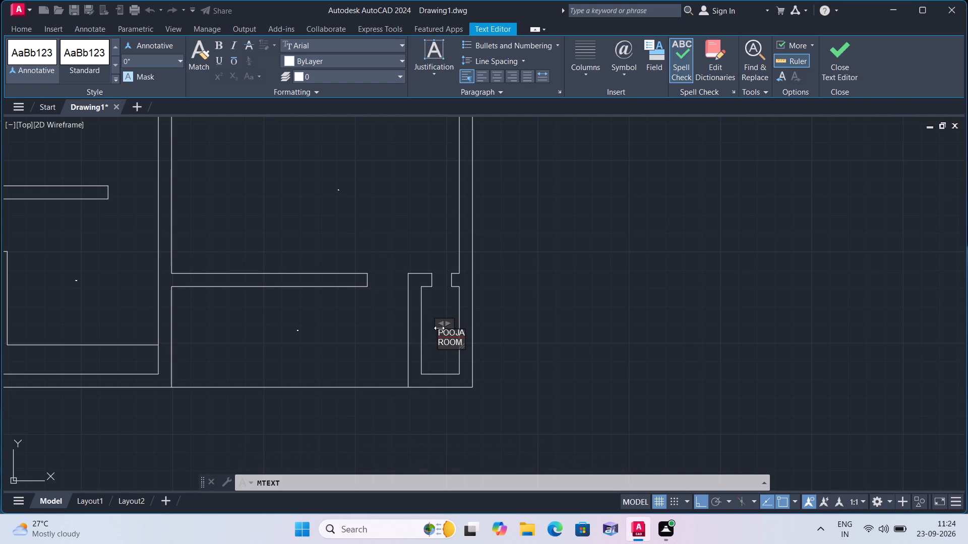
click(422, 304)
Add the multiline title text EAST FACING HOUSE PLAN above the plan's 30' dimension.
scroll(339, 254, down, 3)
middle_drag(293, 214, 365, 385)
scroll(345, 232, up, 1)
key(space)
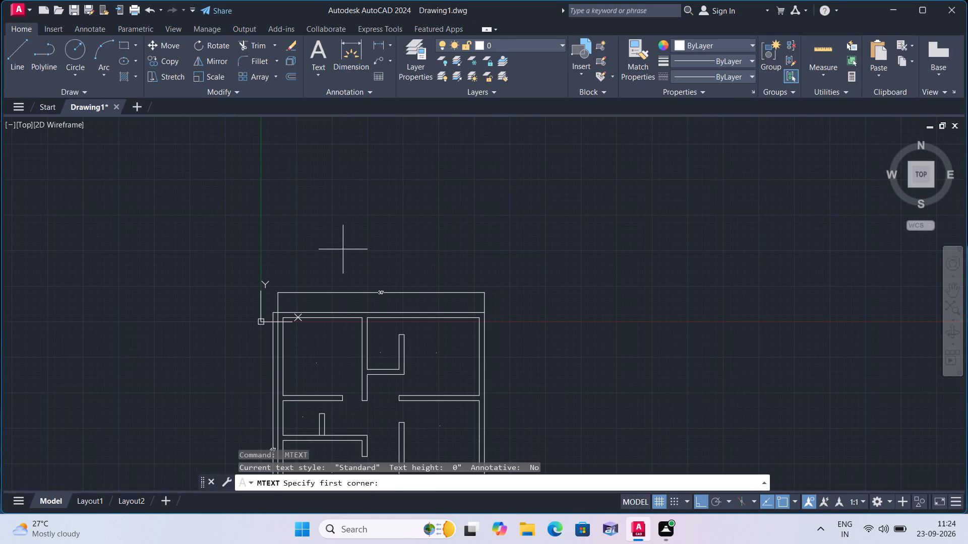
triple_click(343, 249)
click(343, 250)
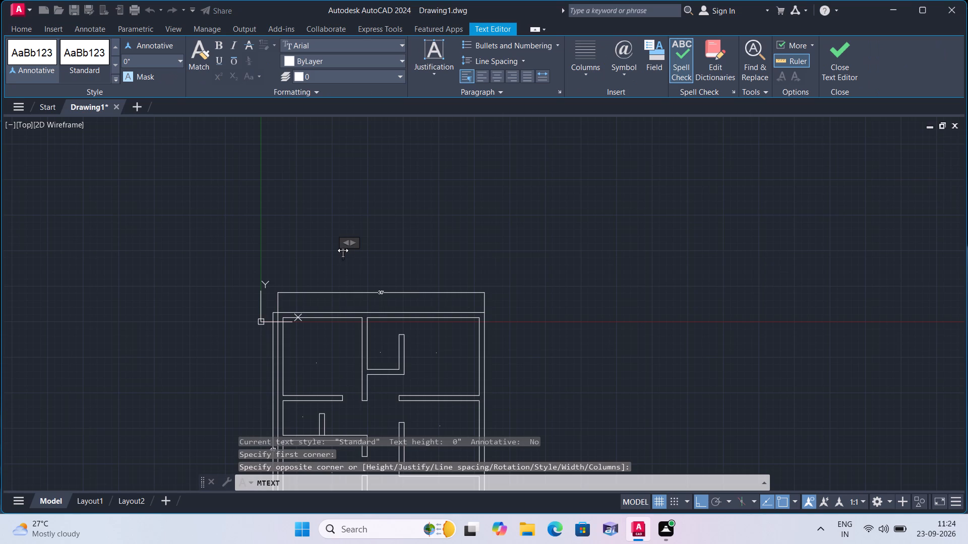
text(EAST)
key(space)
text(FACING)
key(space)
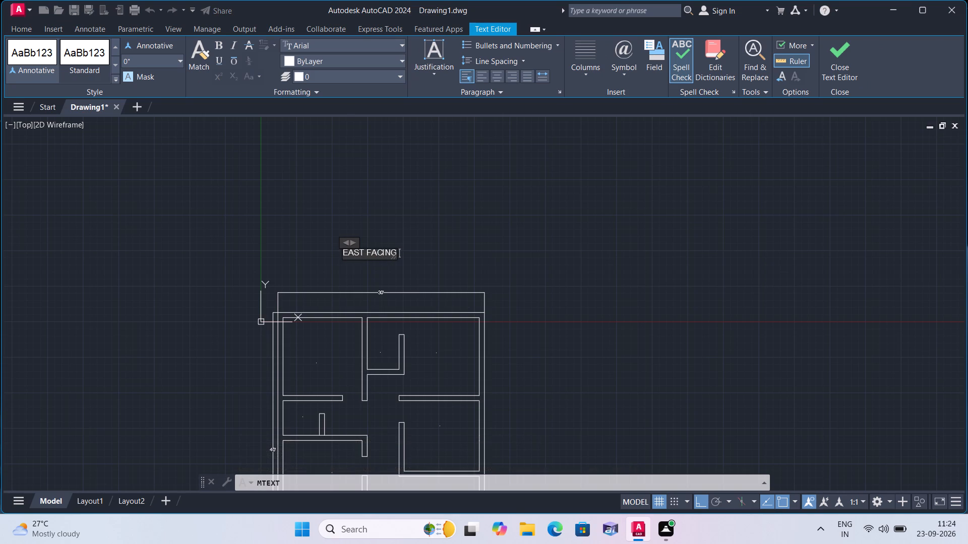
text(HOUSE PLAN)
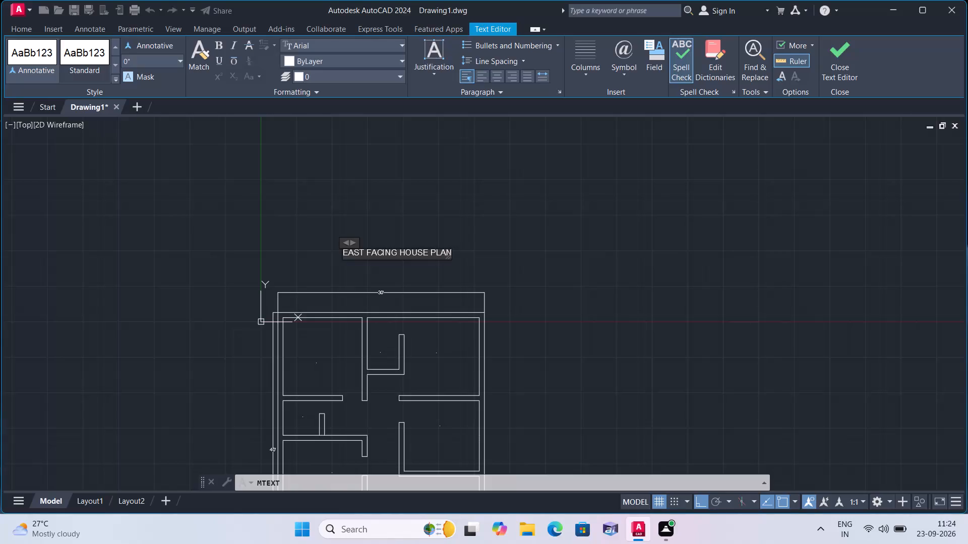
click(505, 259)
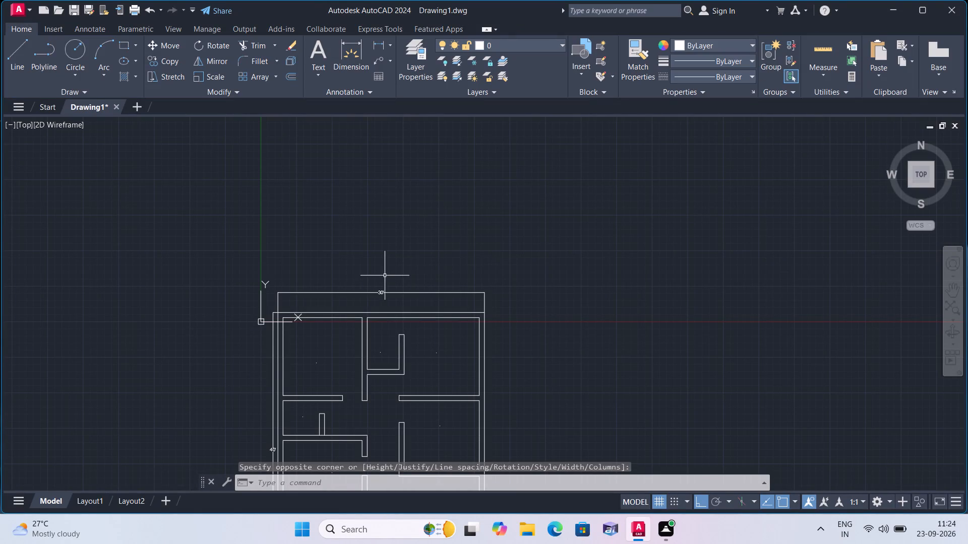
Add multiline text reading 30X40 FEET between the plan title and the 30' dimension.
scroll(373, 276, up, 4)
key(space)
triple_click(271, 225)
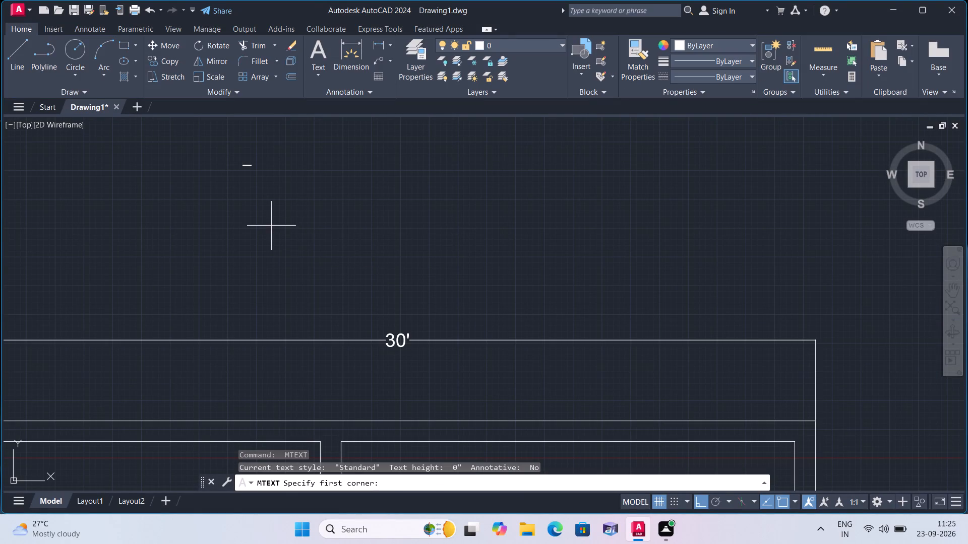
click(271, 225)
text(30X40)
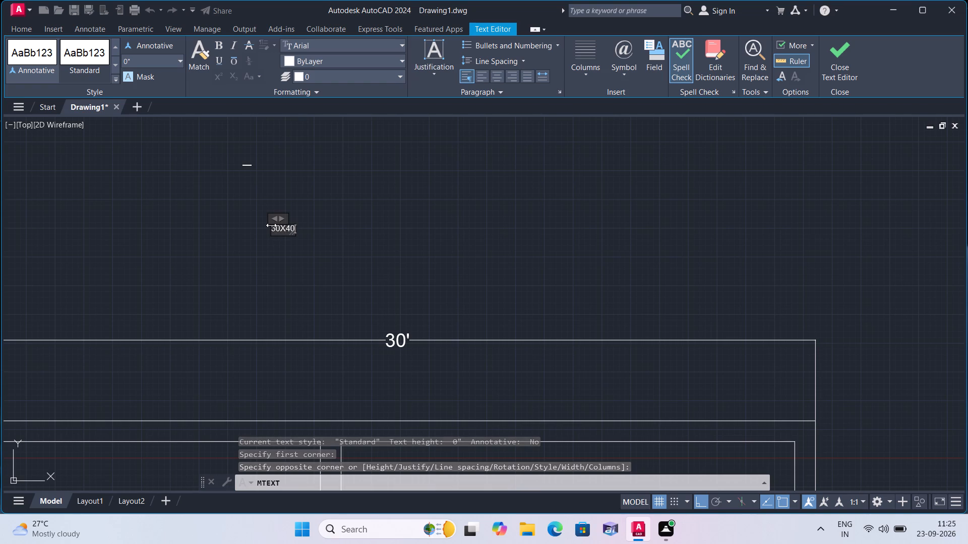
key(space)
text(FEET)
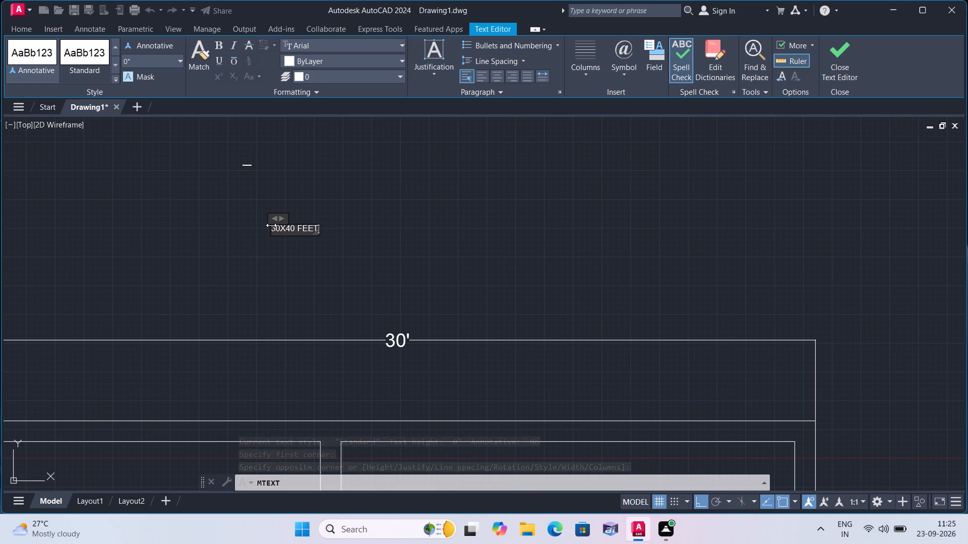
click(246, 293)
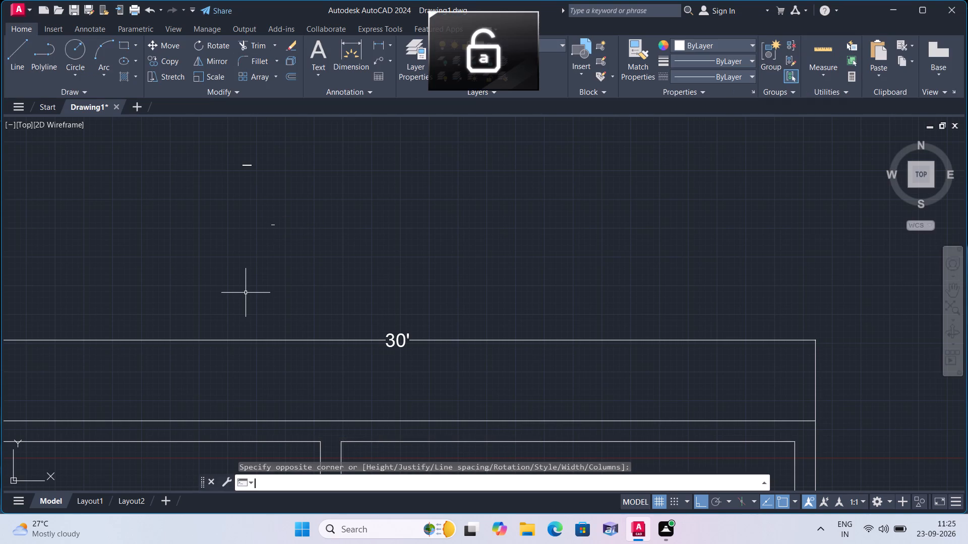
Select all the multiline texts in the drawing, starting from the two title texts, and set their text height to 6".
click(293, 266)
click(226, 174)
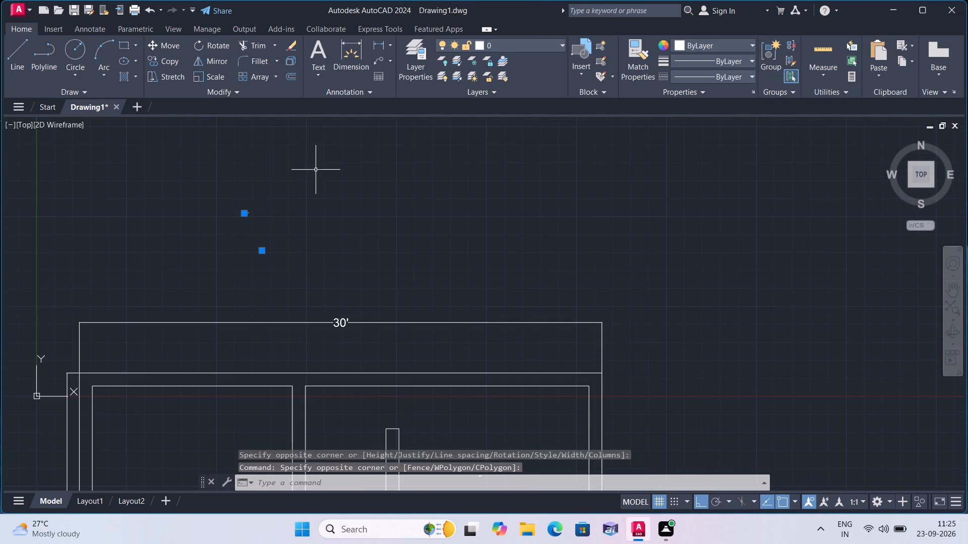
right_click(316, 170)
click(398, 342)
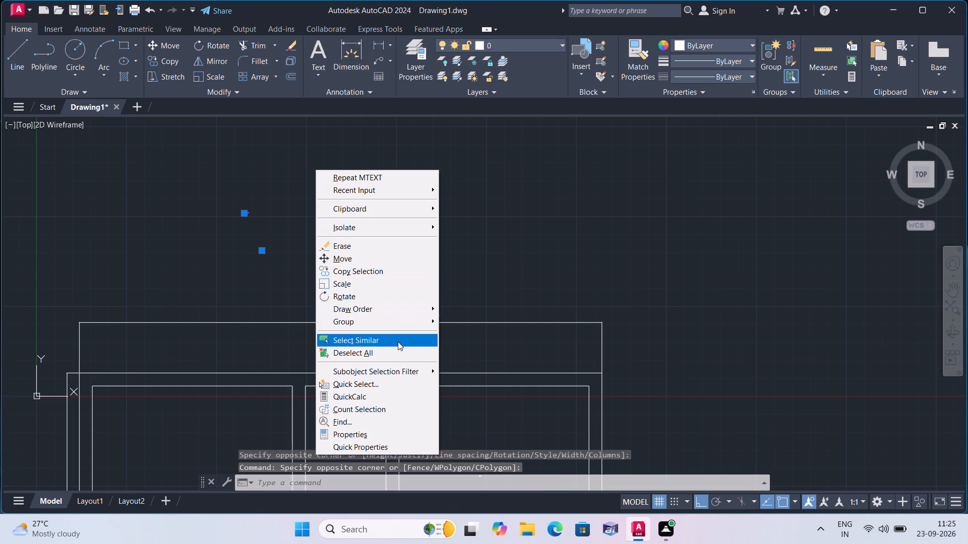
scroll(429, 226, down, 2)
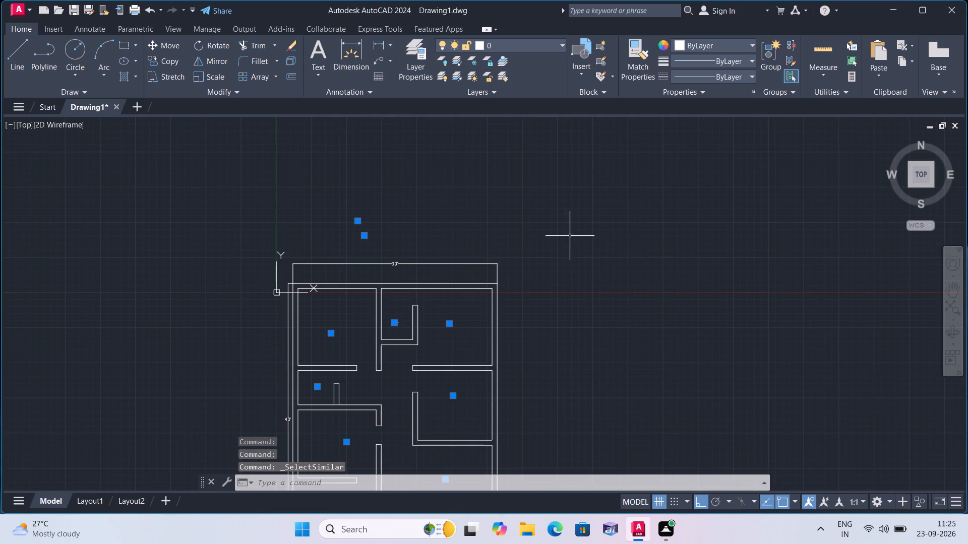
right_click(571, 234)
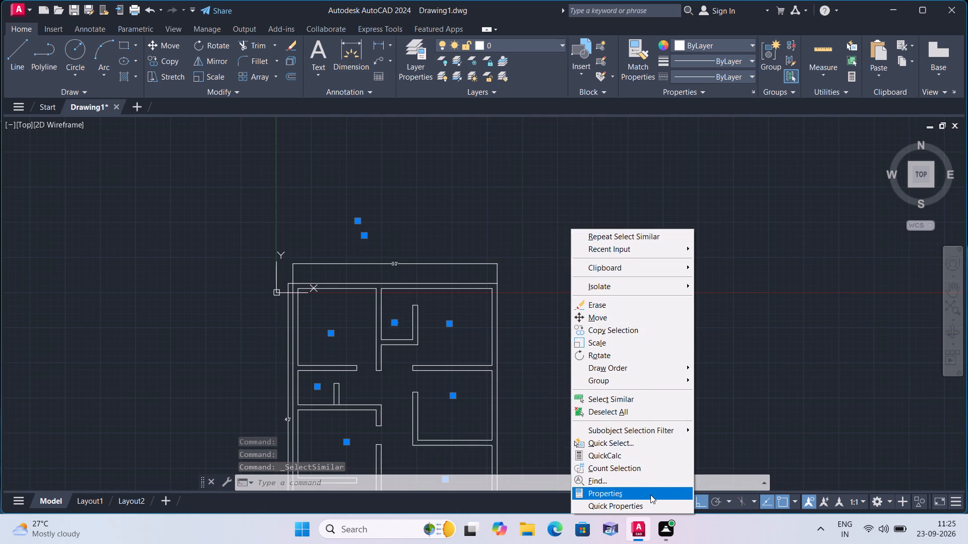
click(650, 495)
scroll(91, 258, down, 2)
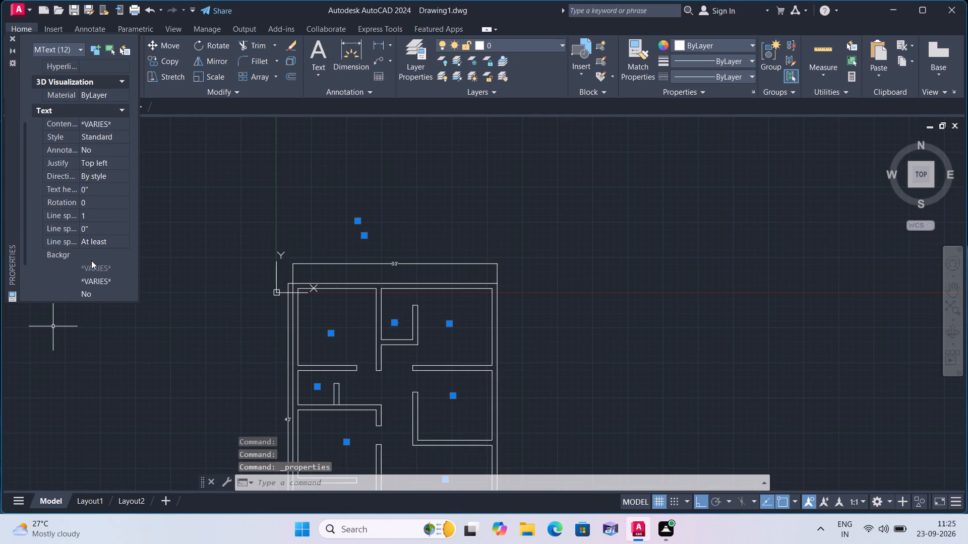
scroll(91, 260, down, 2)
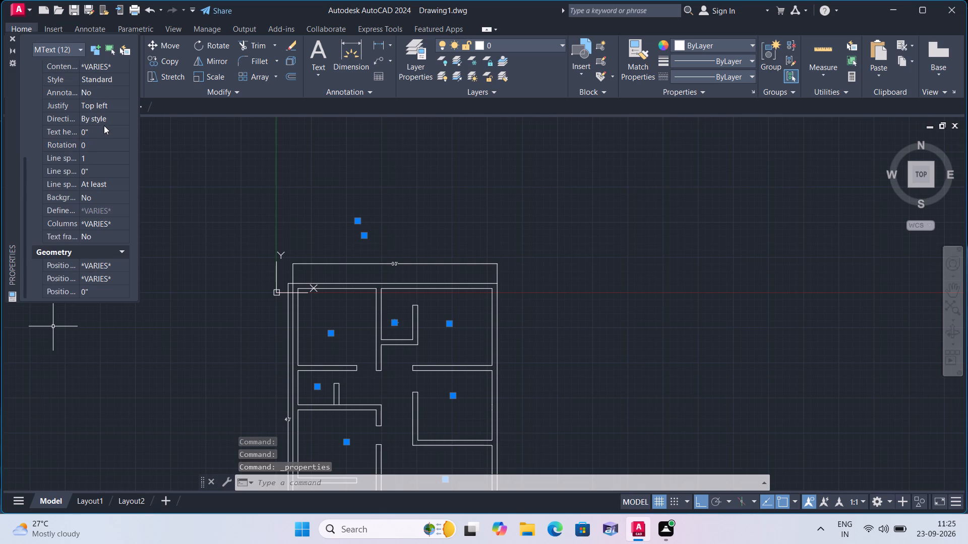
click(103, 128)
key(BackSpace)
text(6")
click(167, 166)
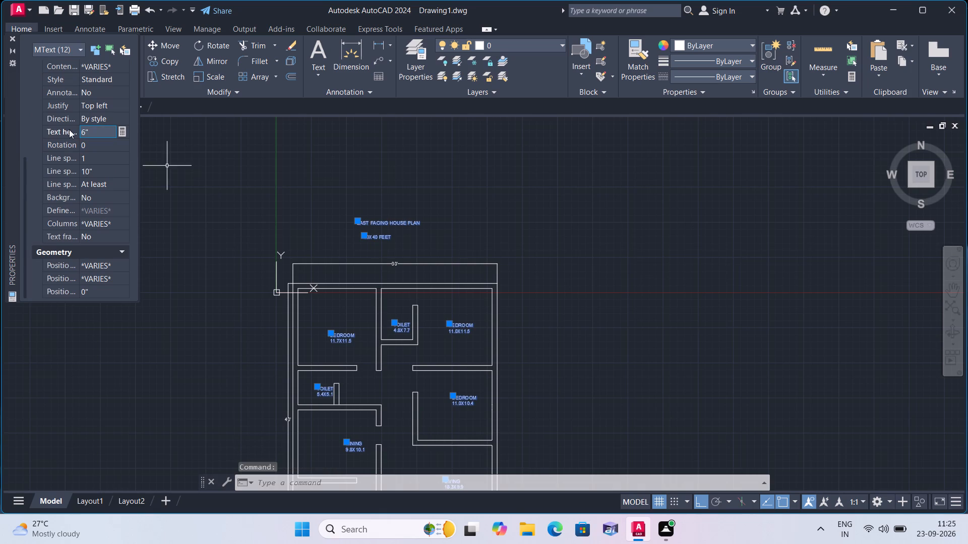
click(10, 41)
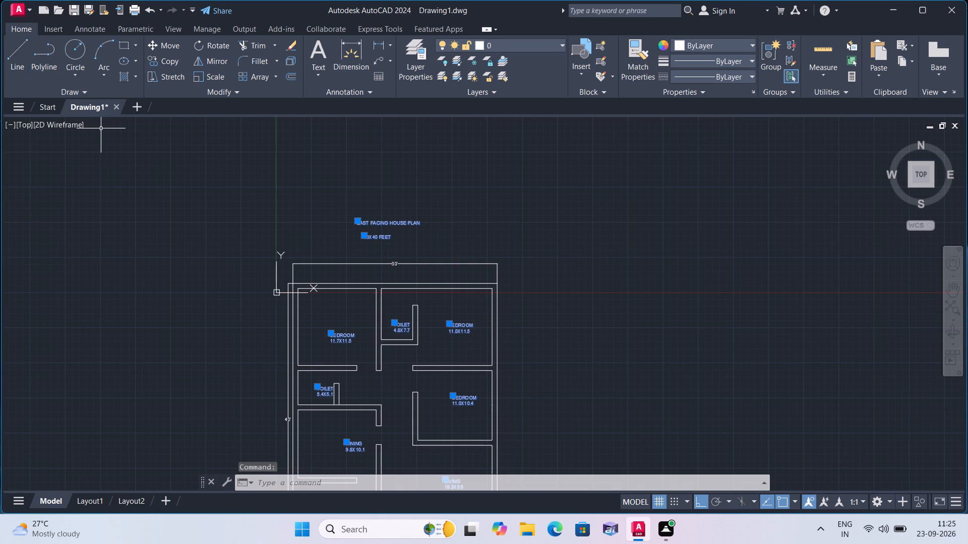
key(Escape)
key(Escape)
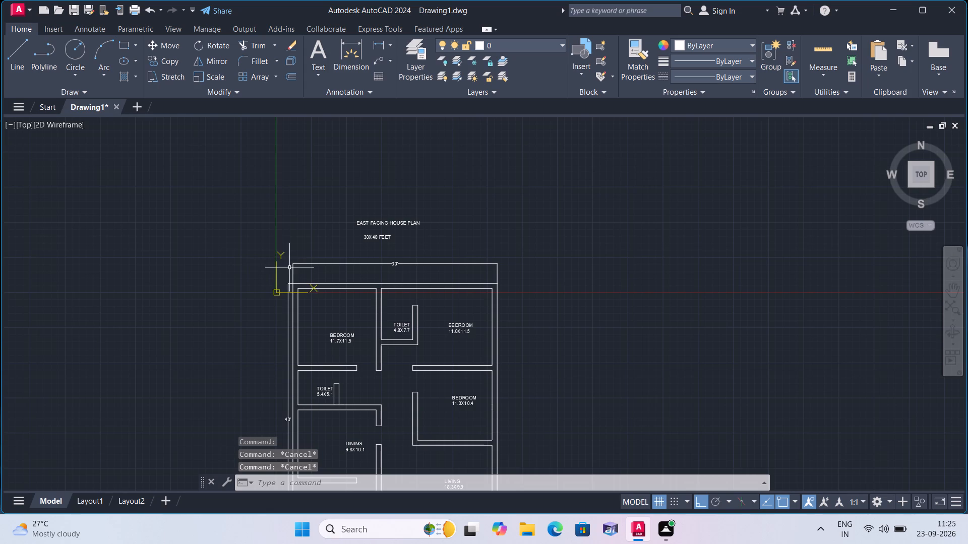
Move the 30X40 FEET text, with Ortho off, down to just above the middle of the 30' dimension.
scroll(394, 242, up, 2)
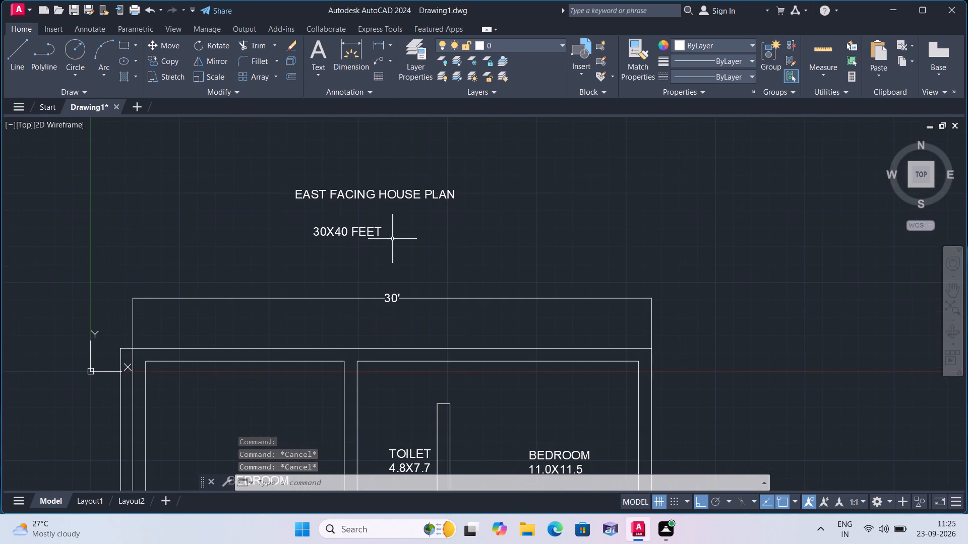
click(342, 234)
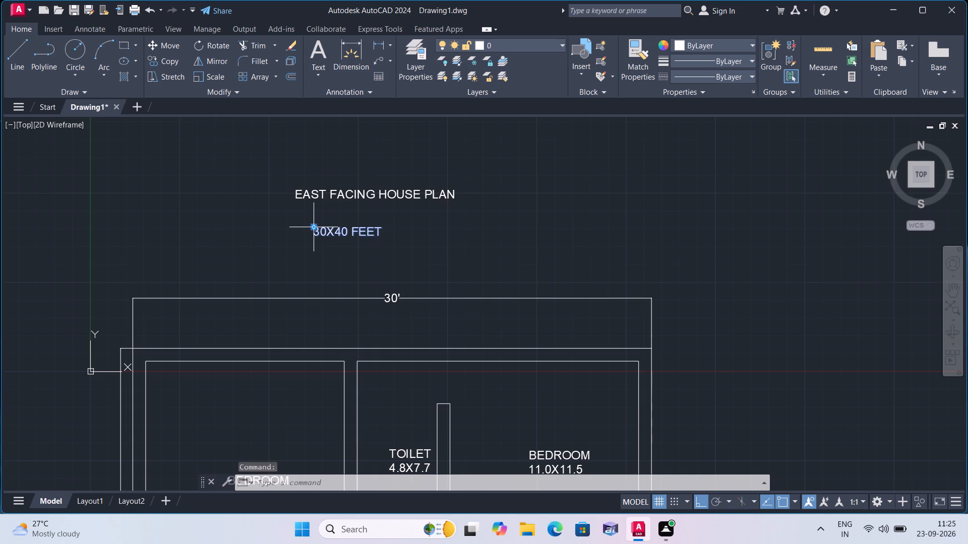
click(315, 229)
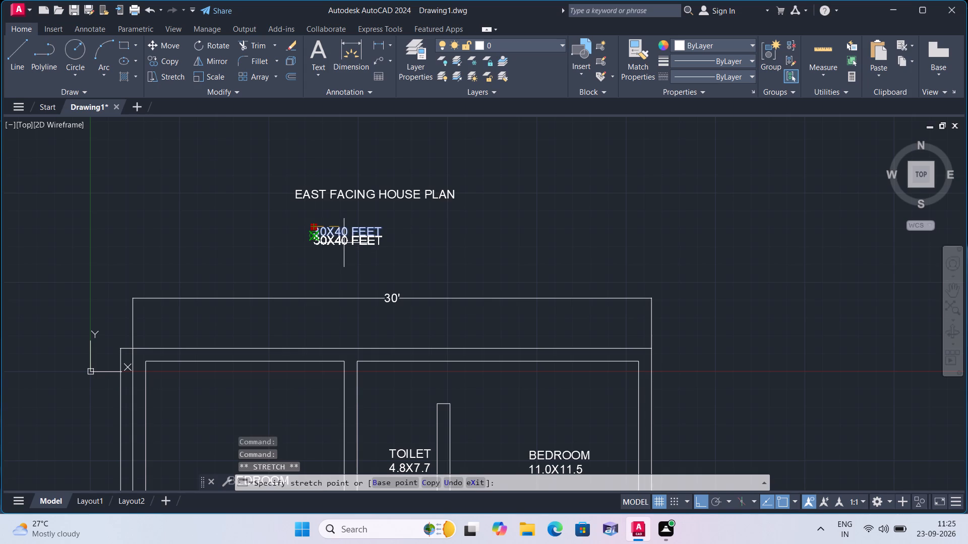
key(F8)
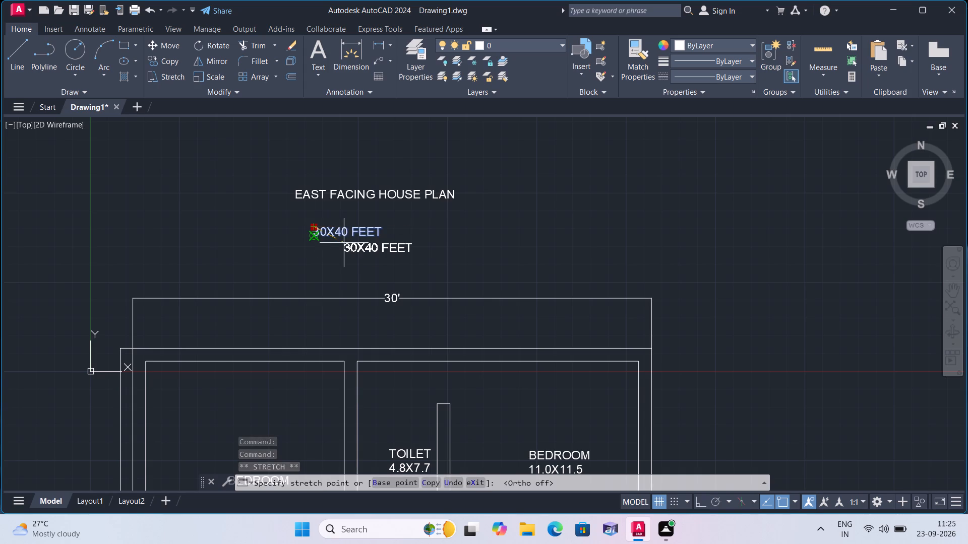
click(354, 257)
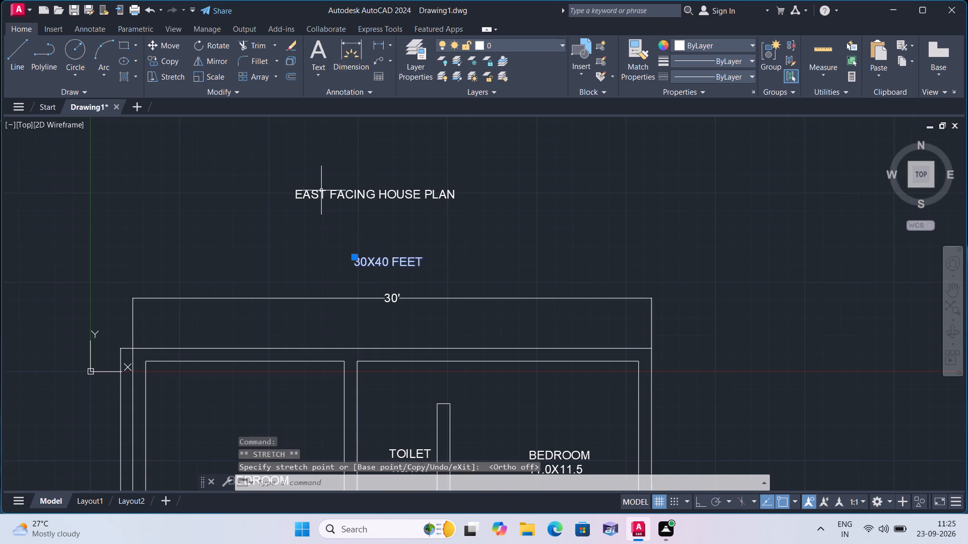
Move the EAST FACING HOUSE PLAN title down to sit centred directly above the 30X40 FEET text.
click(322, 189)
click(295, 188)
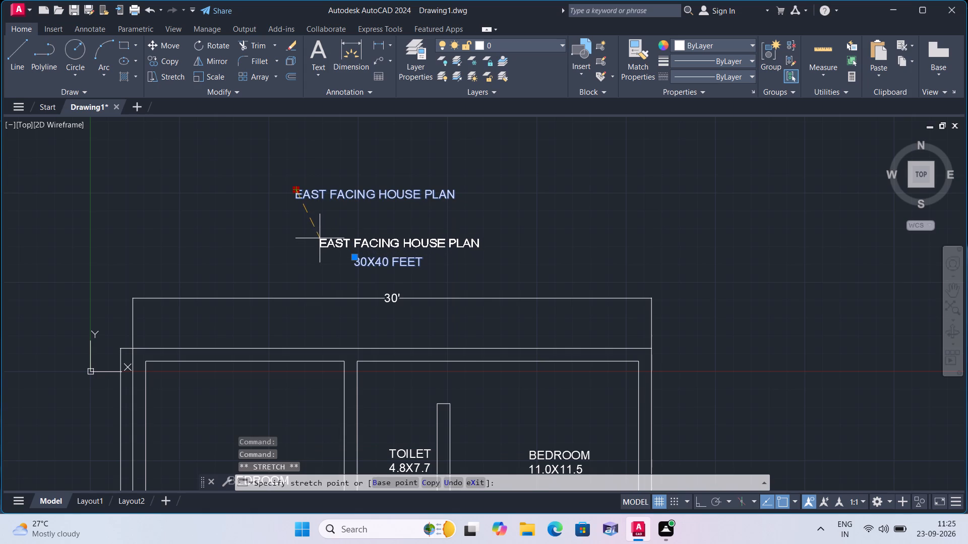
click(318, 237)
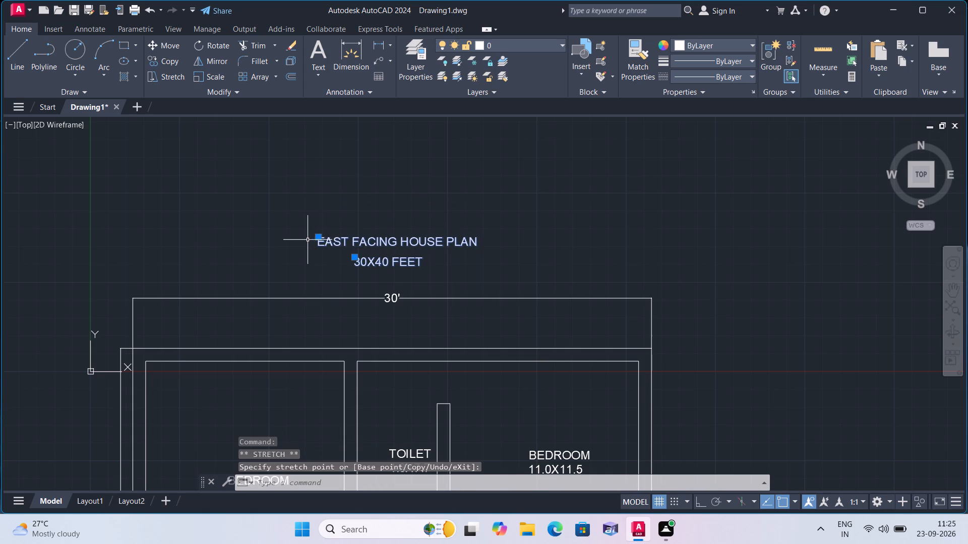
Move the BEDROOM 11.7X11.5 label down to just above the lower wall of its room.
scroll(337, 263, up, 1)
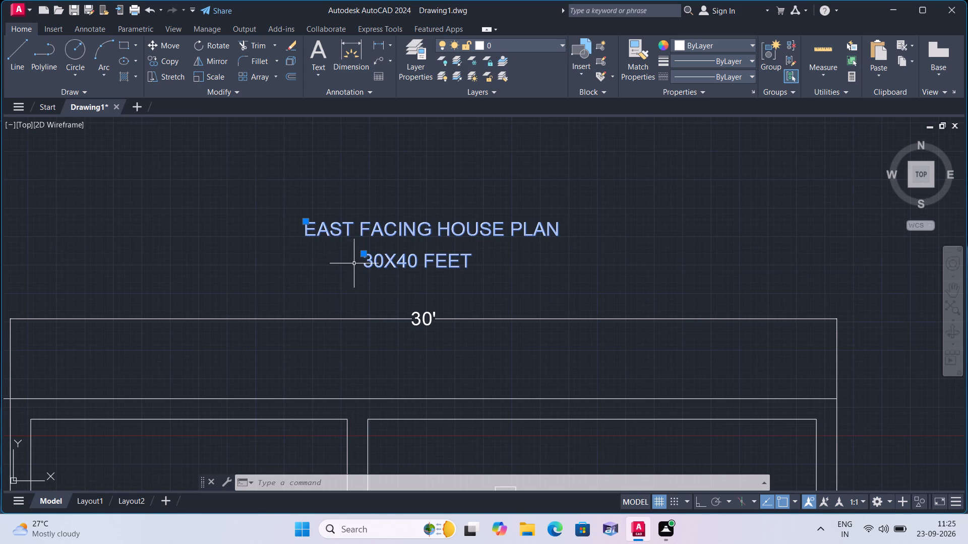
middle_drag(365, 290, 351, 206)
scroll(349, 224, down, 1)
scroll(295, 370, up, 1)
middle_drag(289, 367, 275, 225)
scroll(279, 320, down, 1)
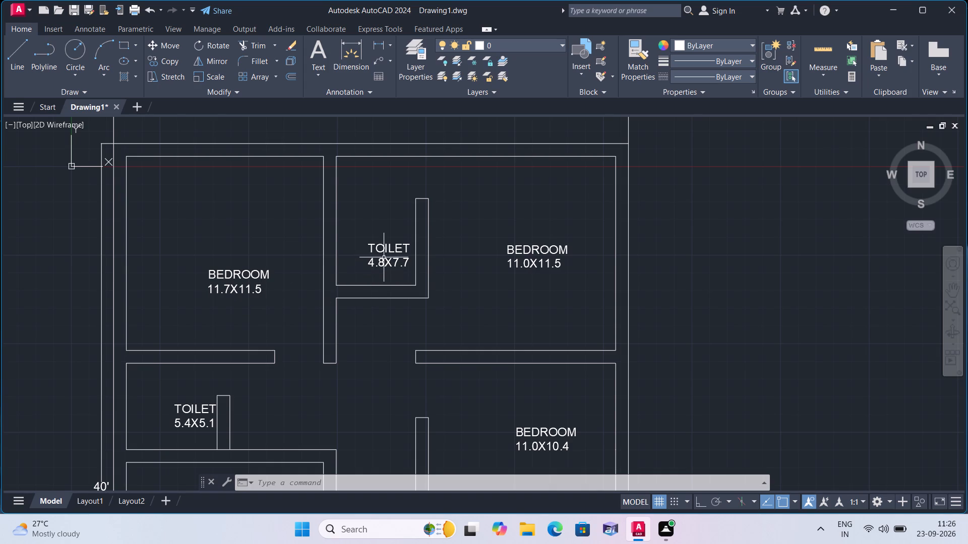
click(233, 273)
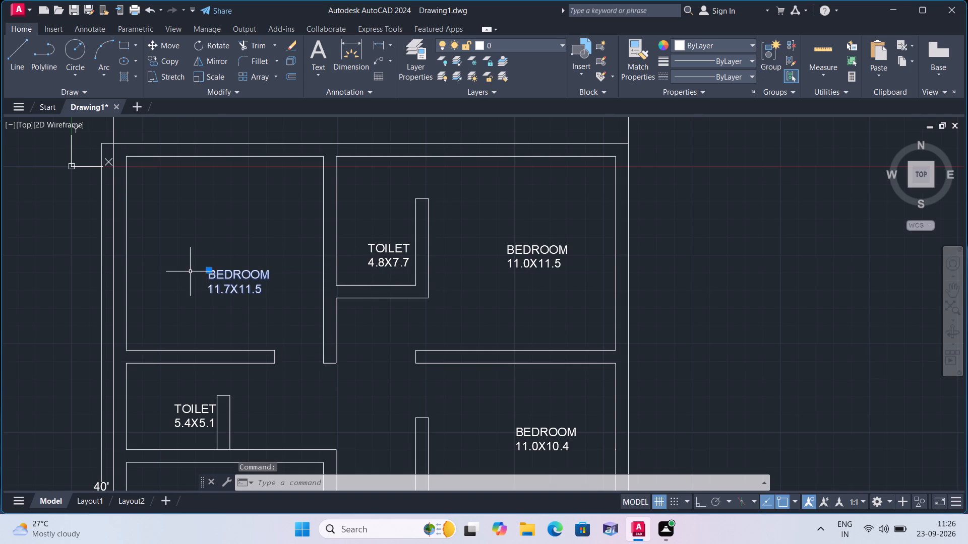
click(208, 270)
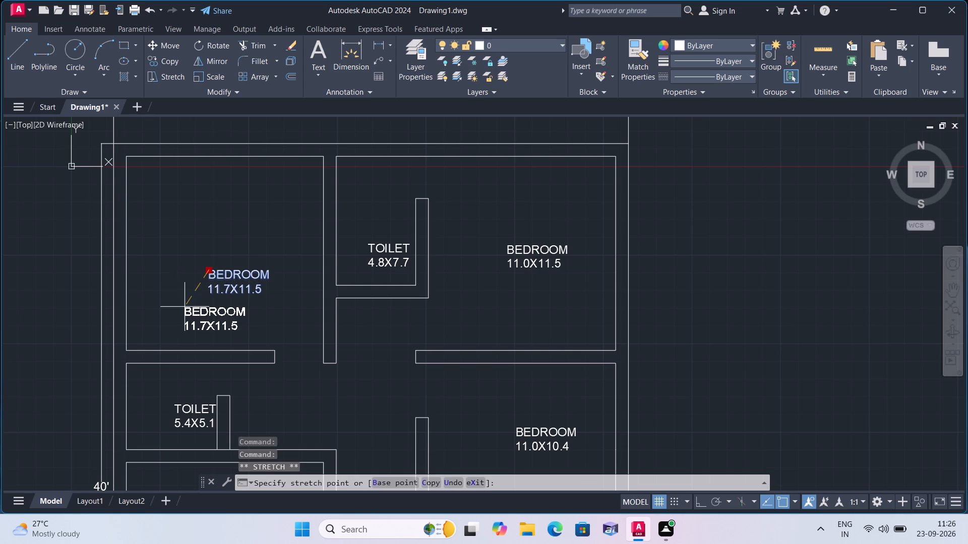
click(166, 323)
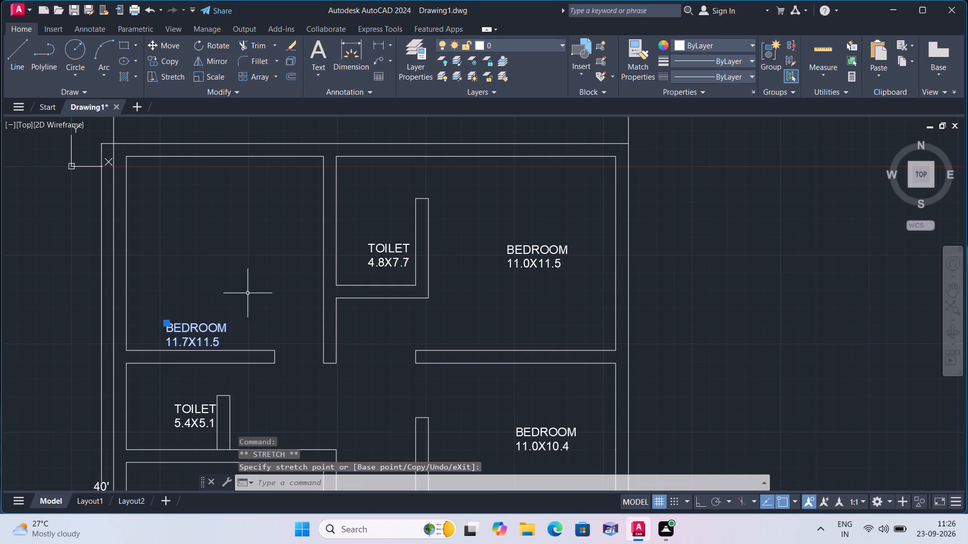
Move the TOILET 4.8X7.7 label into the upper-left corner of its room.
click(368, 250)
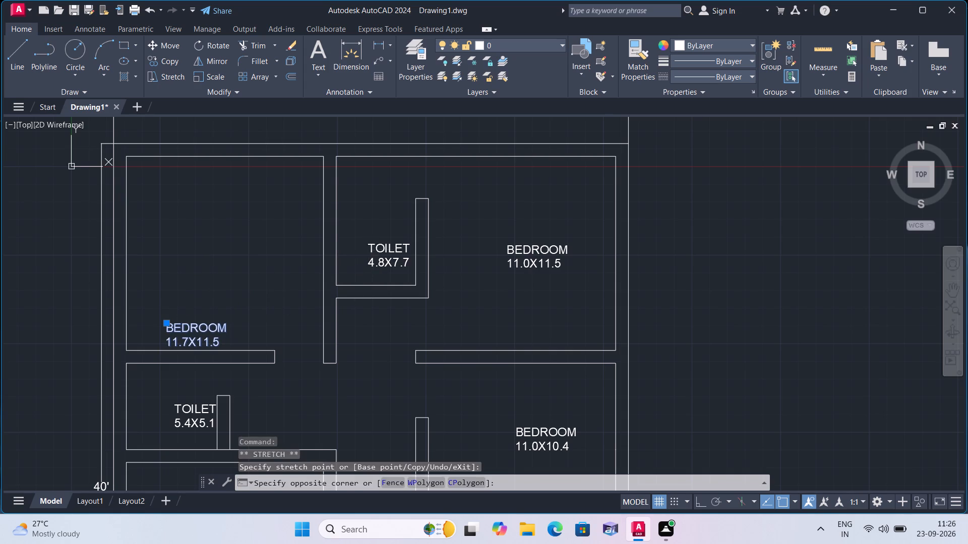
click(373, 246)
click(373, 246)
click(371, 246)
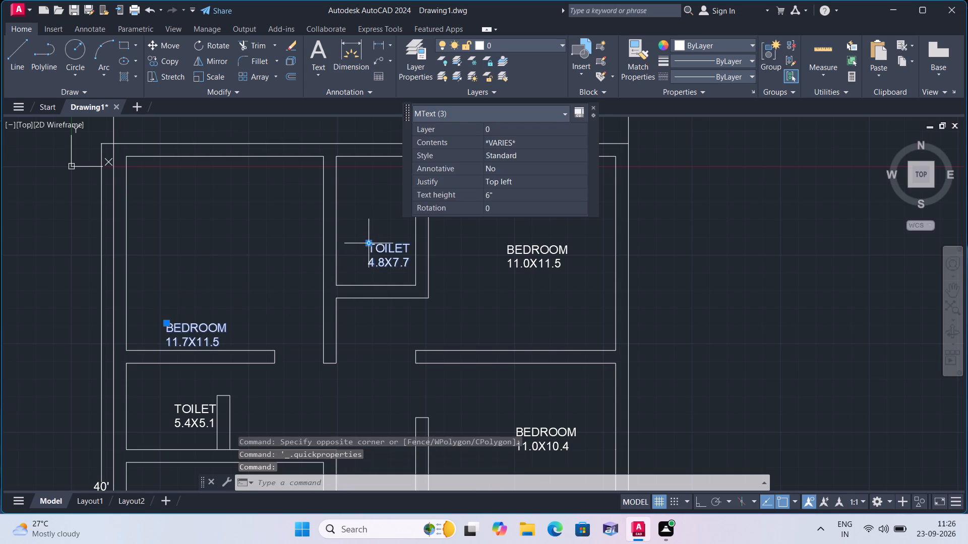
click(369, 244)
click(348, 171)
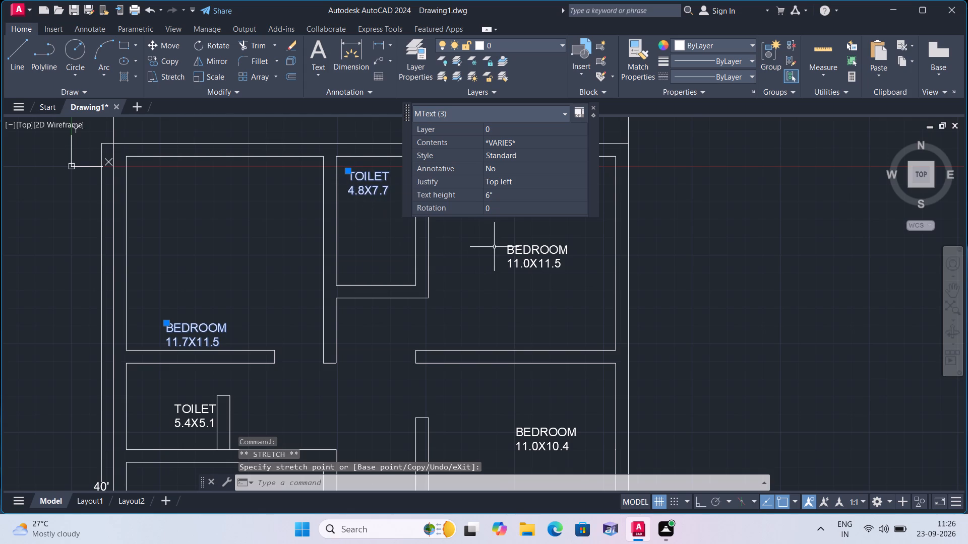
Move the BEDROOM 11.0X11.5 label down to just above the lower wall of its room.
click(521, 249)
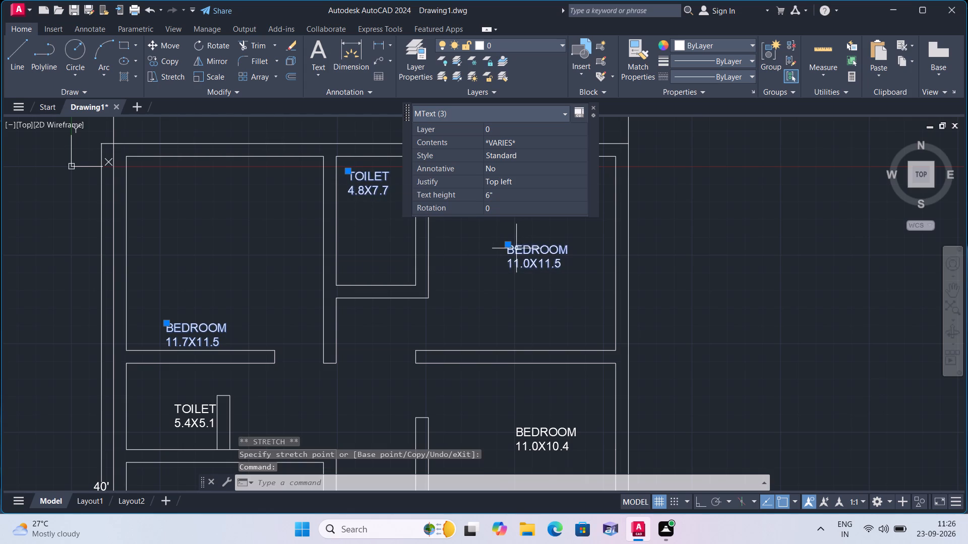
click(504, 244)
double_click(507, 247)
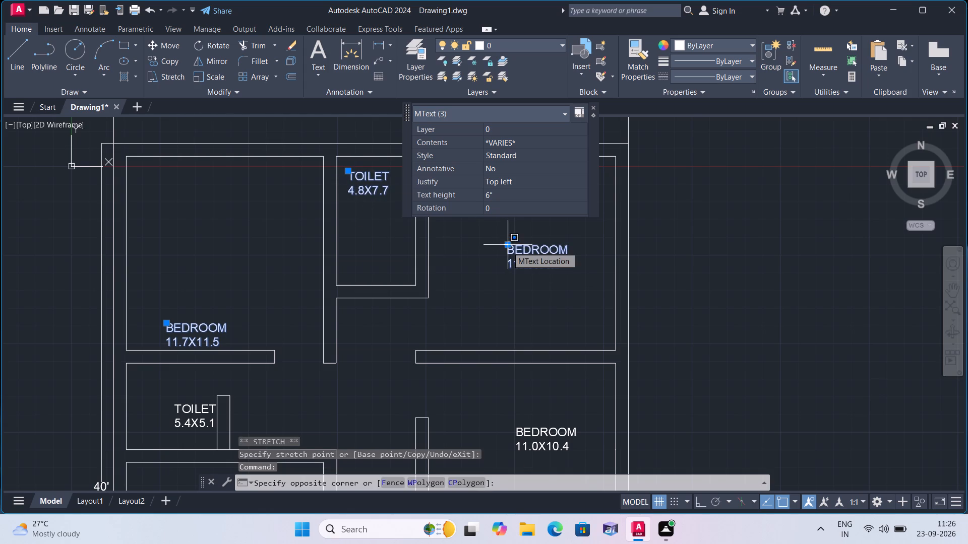
click(509, 242)
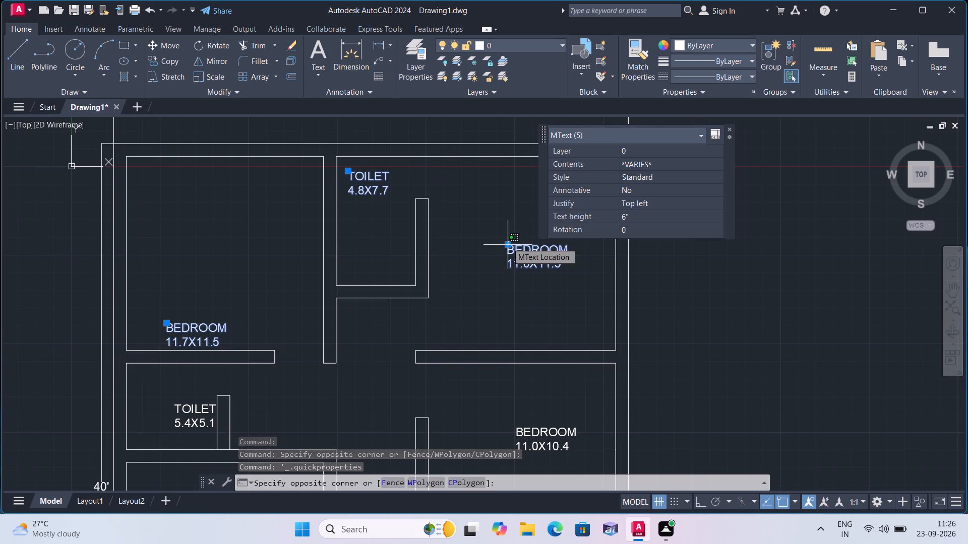
drag(507, 243, 507, 278)
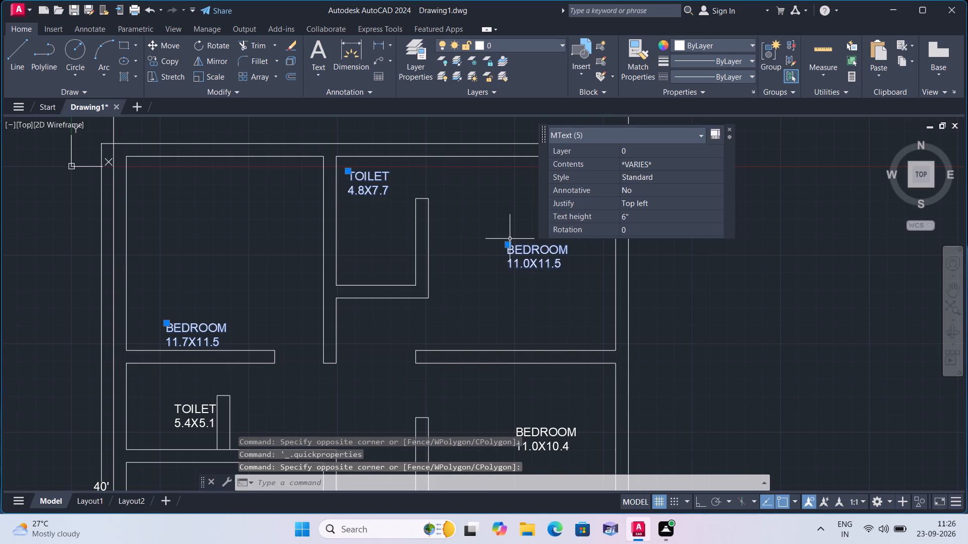
click(506, 243)
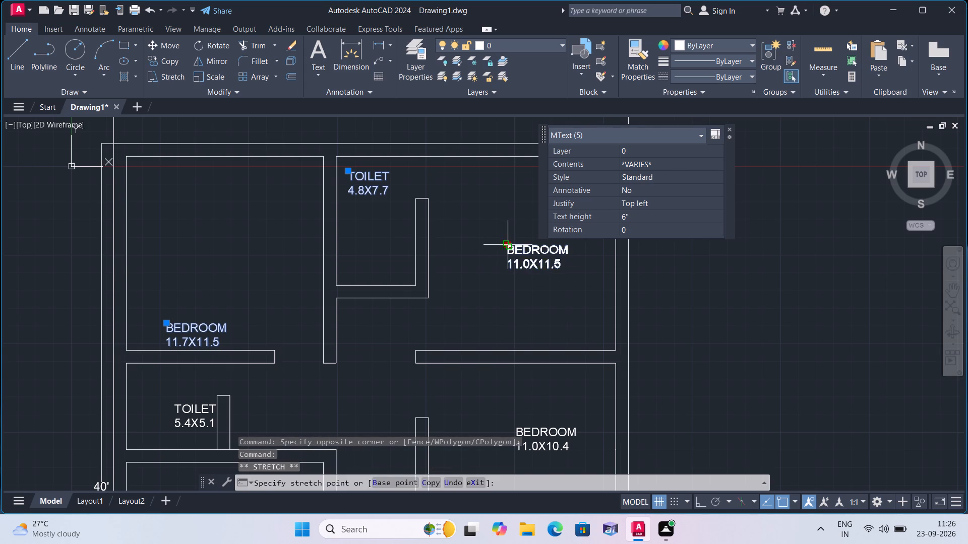
click(508, 315)
Move the TOILET 5.4X5.1 label into the upper-left corner of its room.
scroll(511, 315, down, 2)
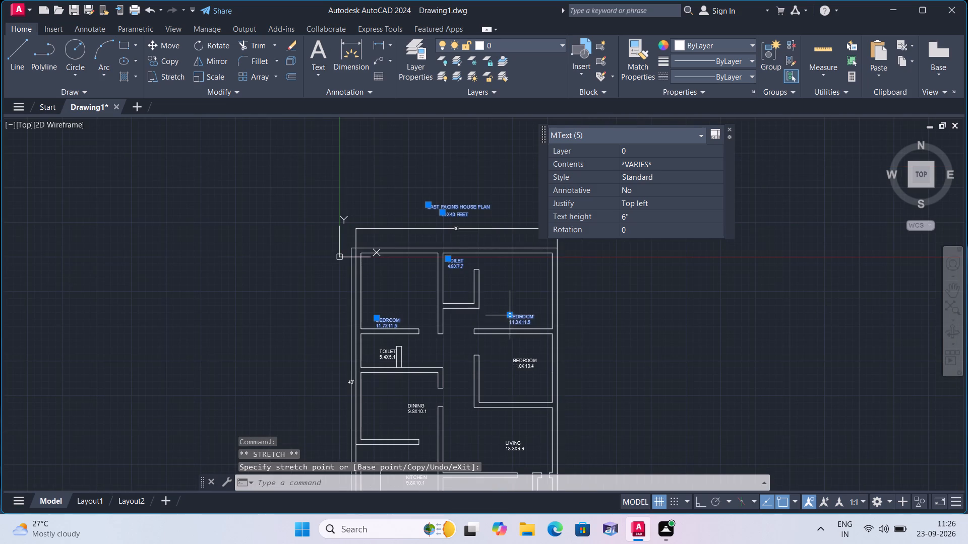
scroll(369, 366, up, 3)
middle_drag(432, 354, 397, 325)
click(400, 277)
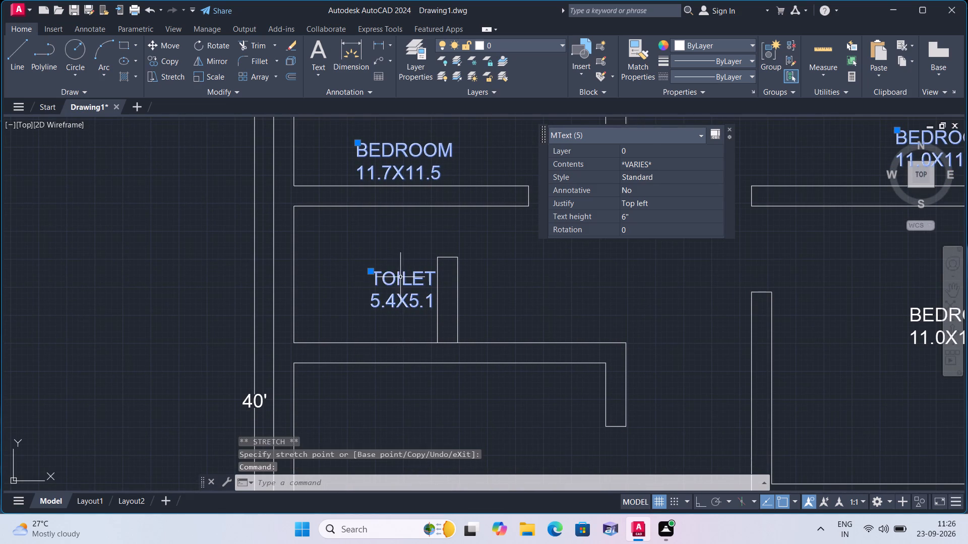
click(373, 271)
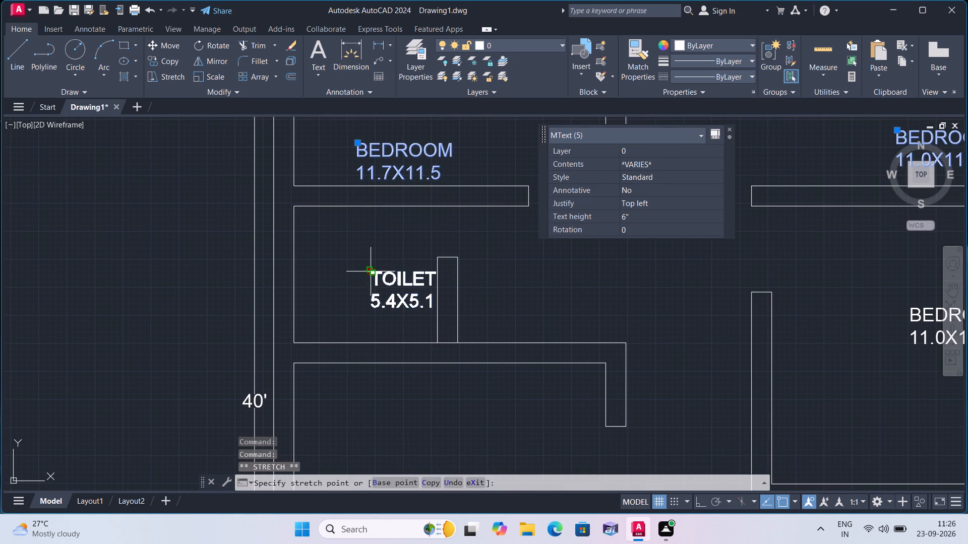
click(312, 216)
Move the BEDROOM 11.0X10.4 label up to just below the upper wall of its room.
scroll(312, 216, down, 2)
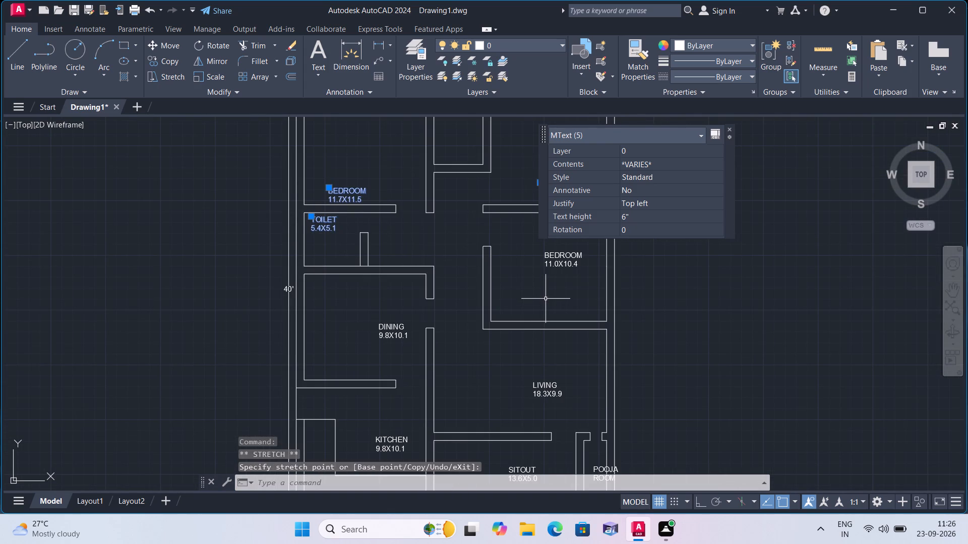
middle_drag(546, 299, 535, 346)
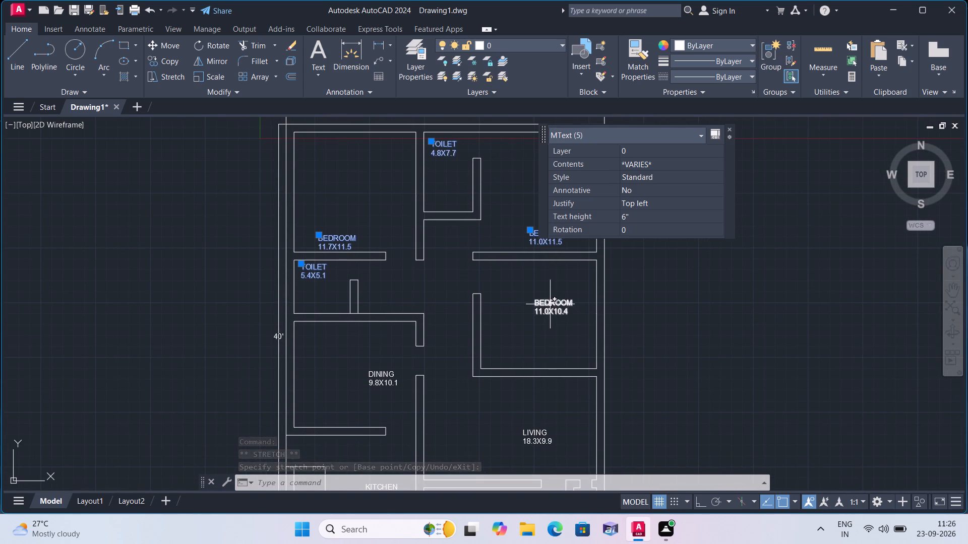
click(549, 302)
click(536, 300)
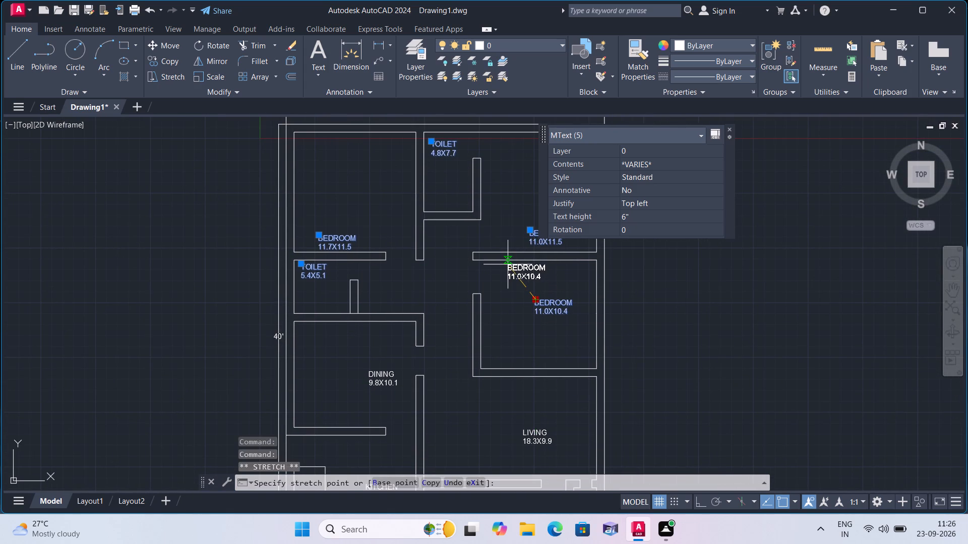
click(508, 264)
Move the DINING 9.8X10.1 label up to just below the upper wall of its room, near the inner wall.
scroll(506, 285, down, 2)
middle_drag(508, 335, 492, 280)
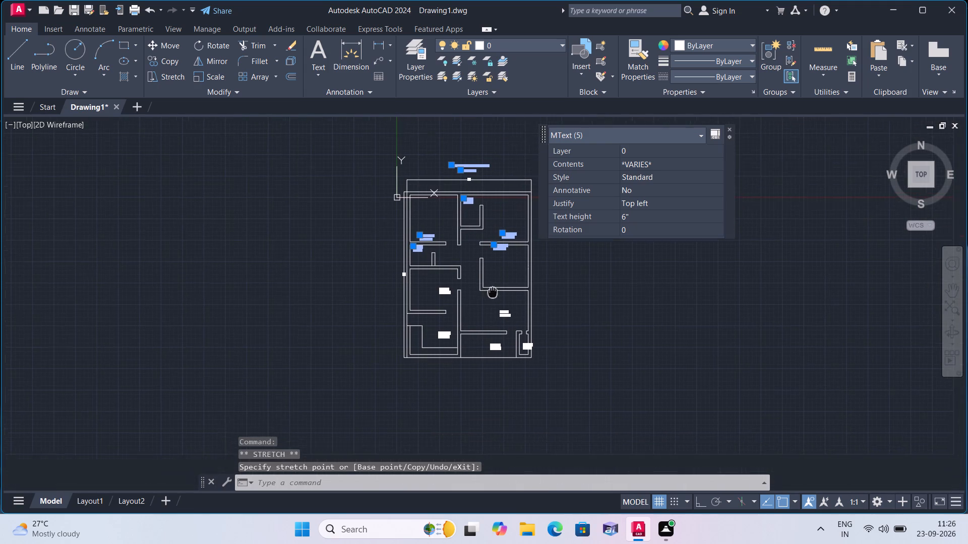
middle_drag(492, 280, 492, 273)
scroll(443, 278, up, 4)
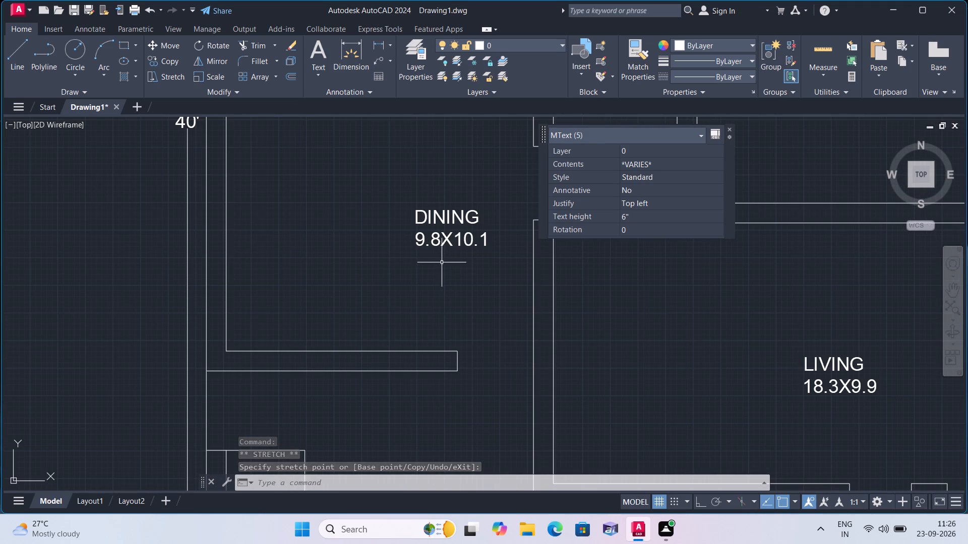
click(434, 222)
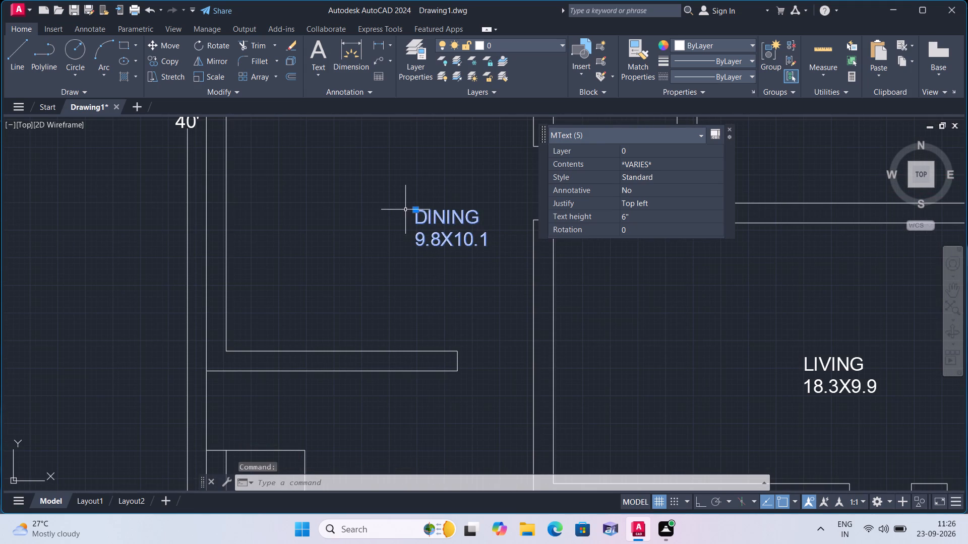
click(414, 208)
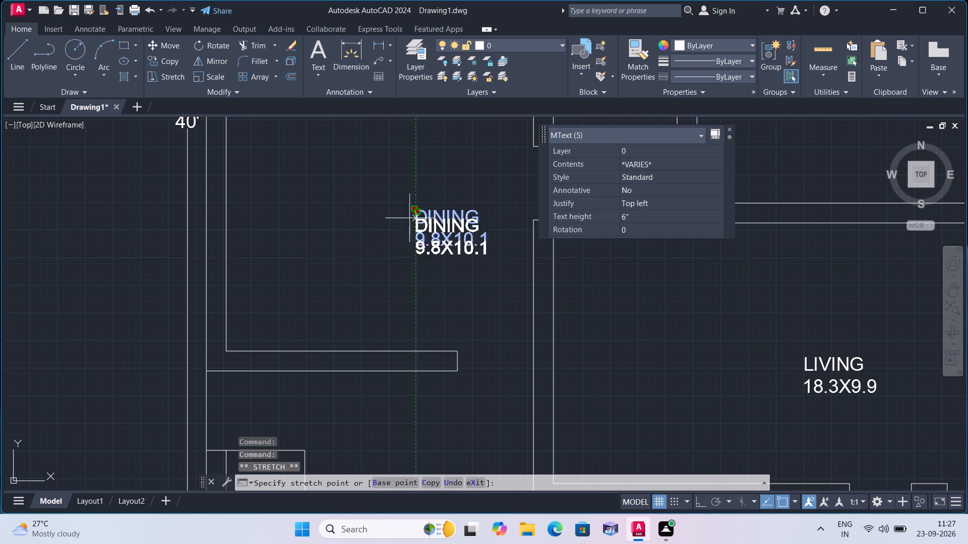
middle_drag(393, 180, 411, 270)
scroll(429, 212, down, 1)
middle_drag(429, 212, 400, 265)
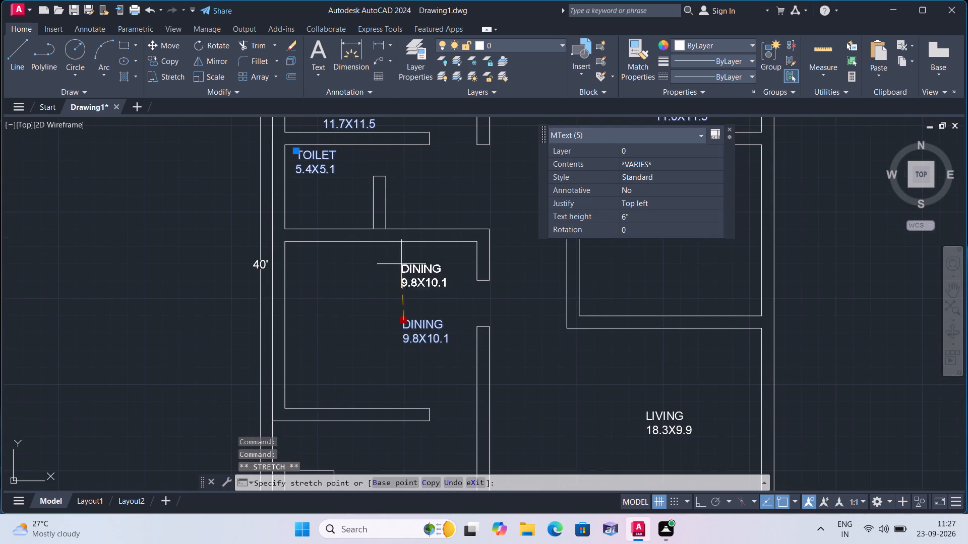
click(420, 252)
Move the POOJA ROOM label so it starts at the inner face of its room's left wall, and clear the selection.
scroll(437, 272, down, 1)
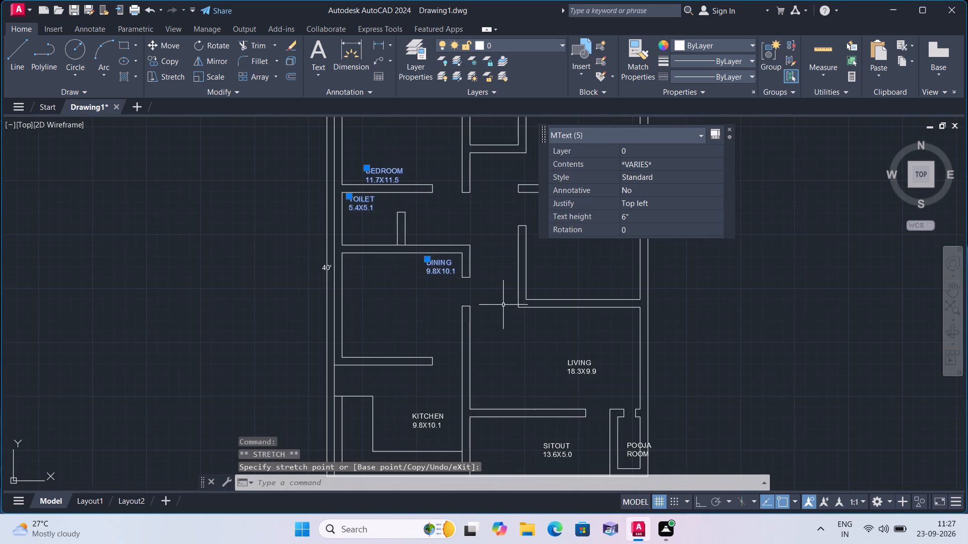
middle_drag(538, 339, 445, 287)
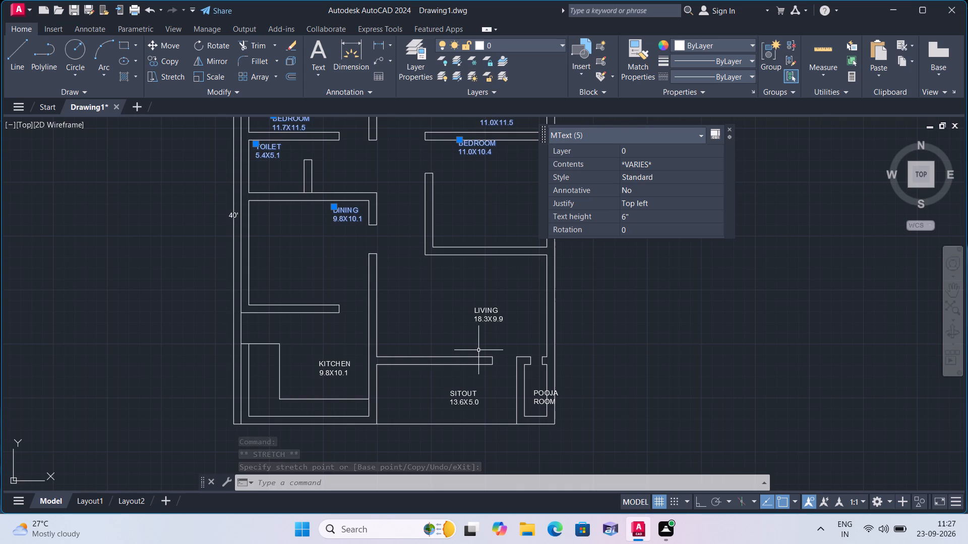
scroll(299, 371, up, 1)
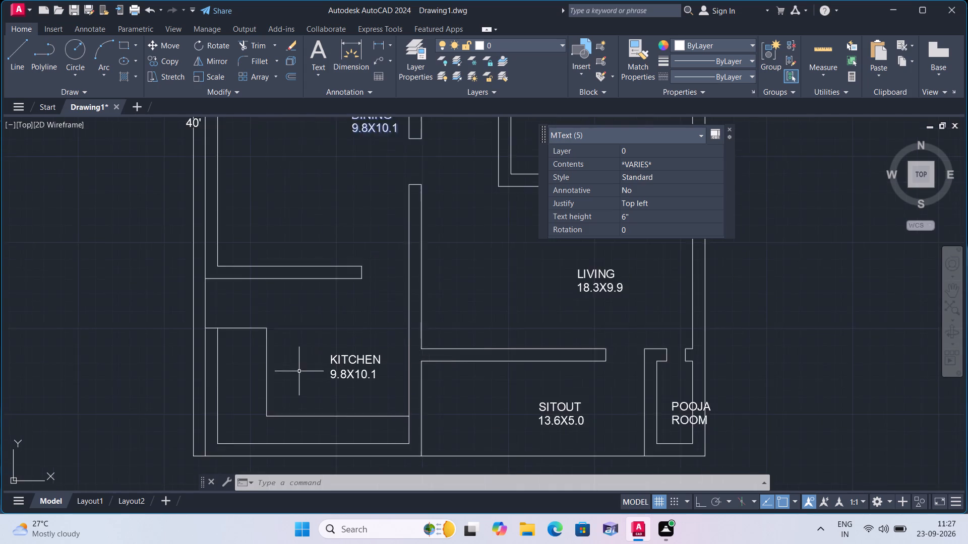
scroll(299, 371, up, 1)
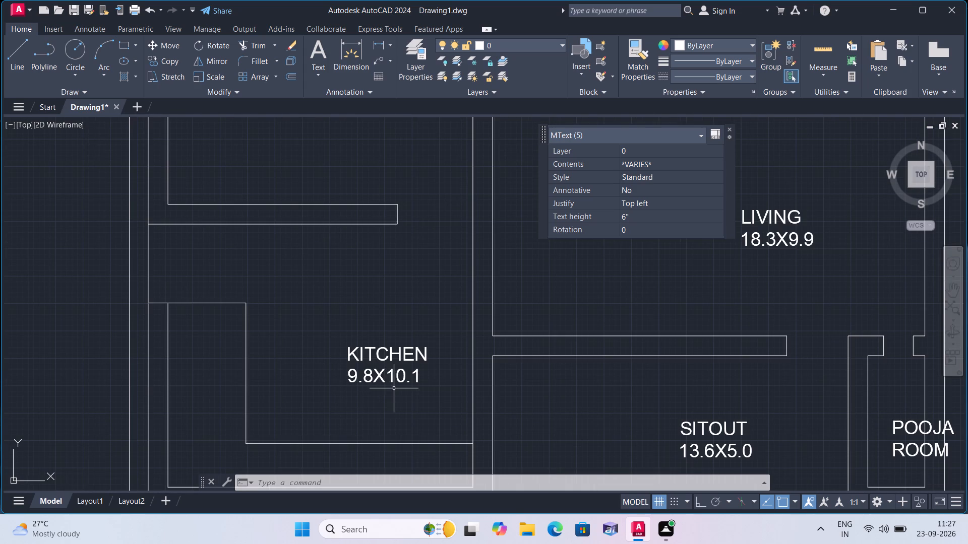
middle_drag(404, 397, 312, 291)
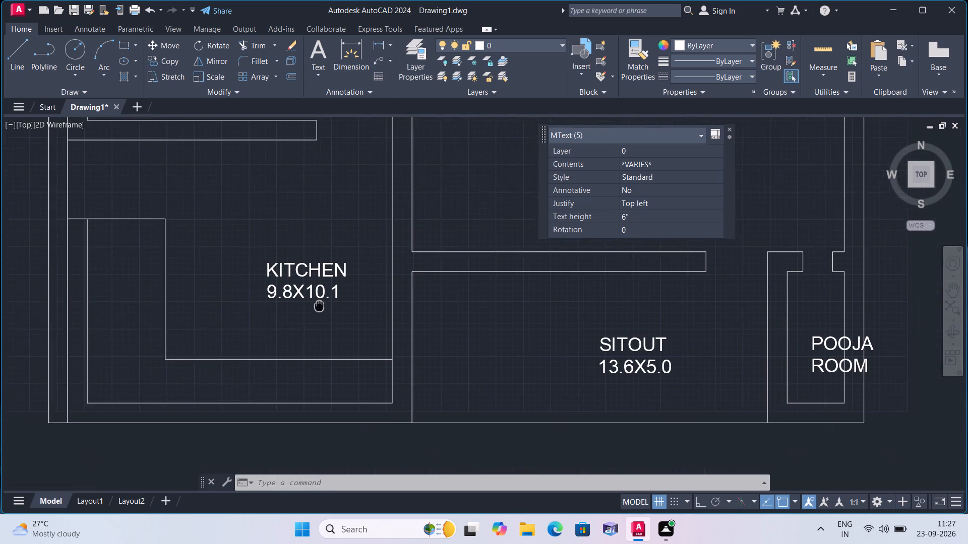
middle_drag(312, 291, 312, 291)
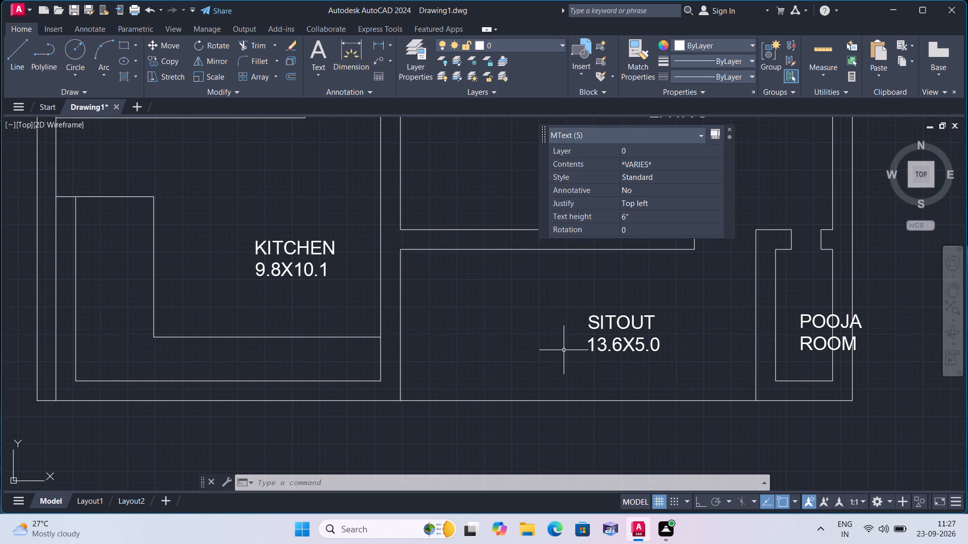
middle_drag(561, 349, 391, 386)
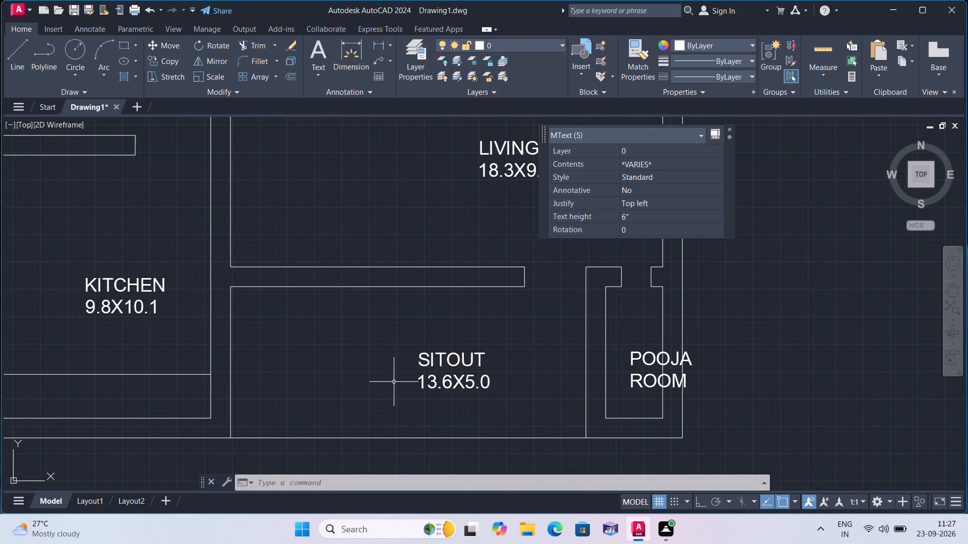
click(645, 359)
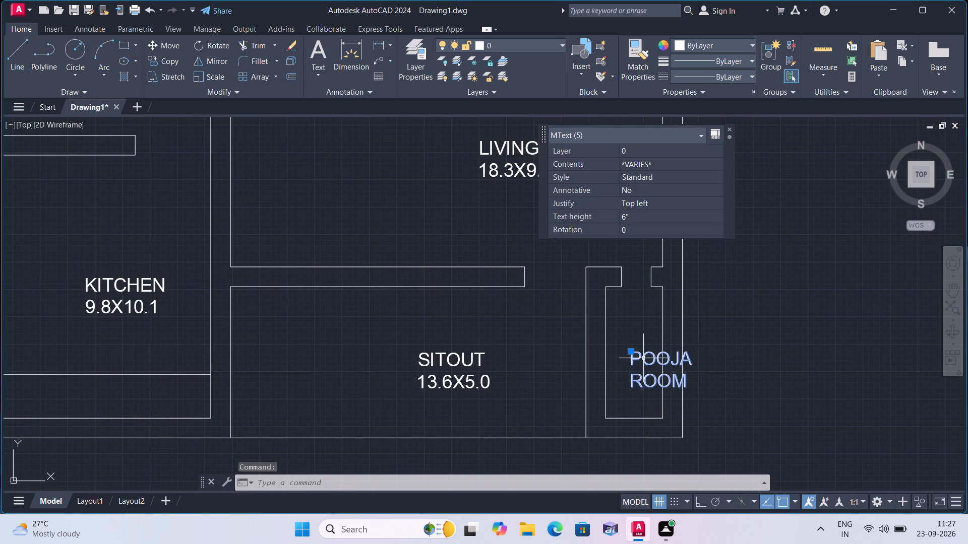
click(632, 353)
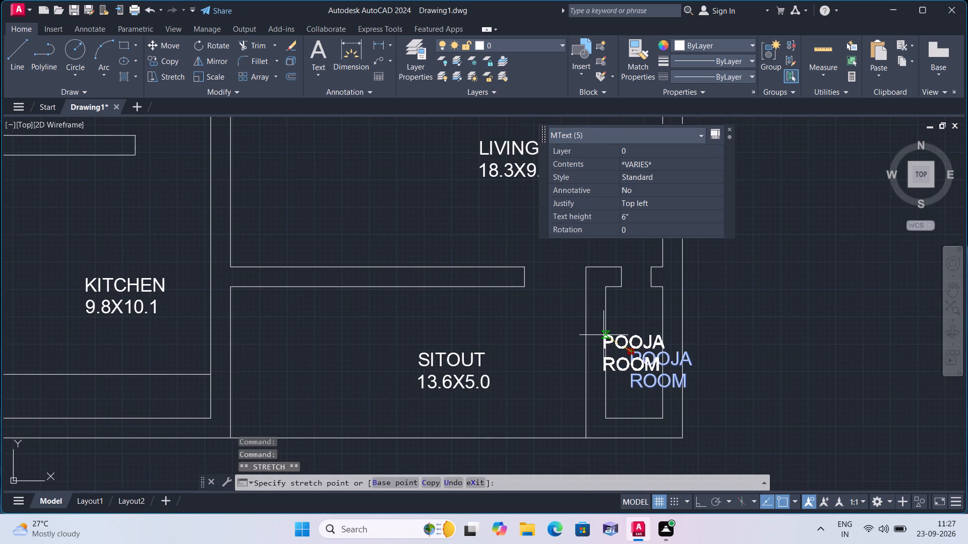
click(604, 332)
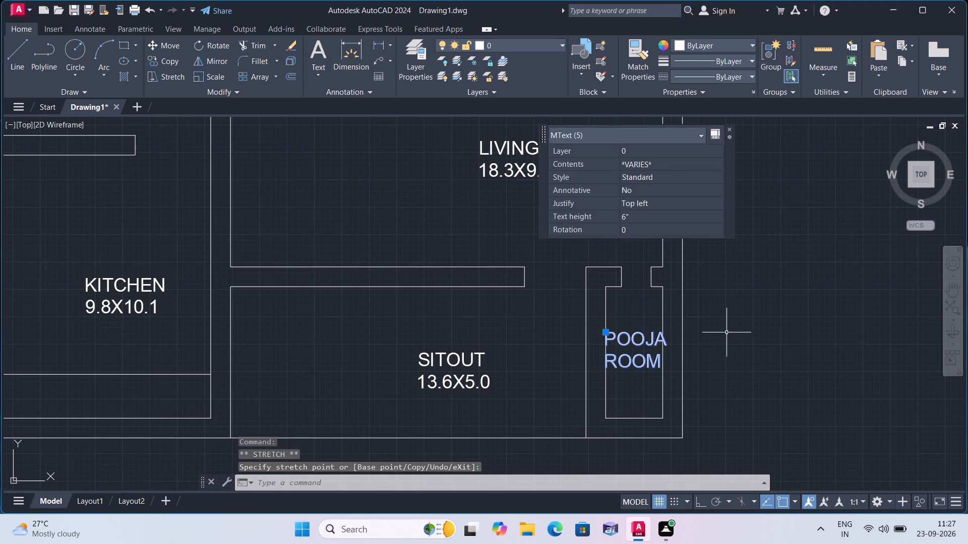
key(Escape)
Review the placement of the title and room labels across the plan.
scroll(634, 338, down, 5)
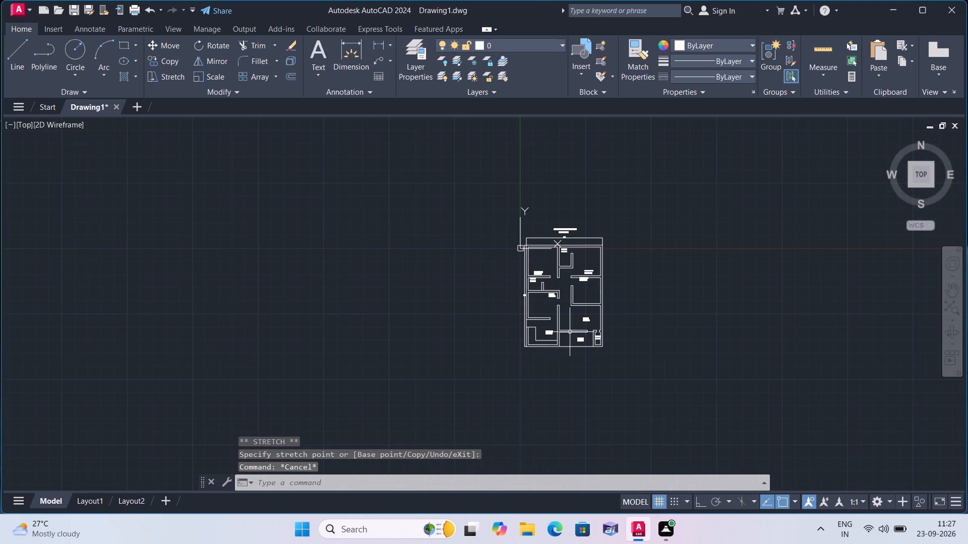
scroll(519, 304, up, 6)
middle_drag(476, 315, 462, 333)
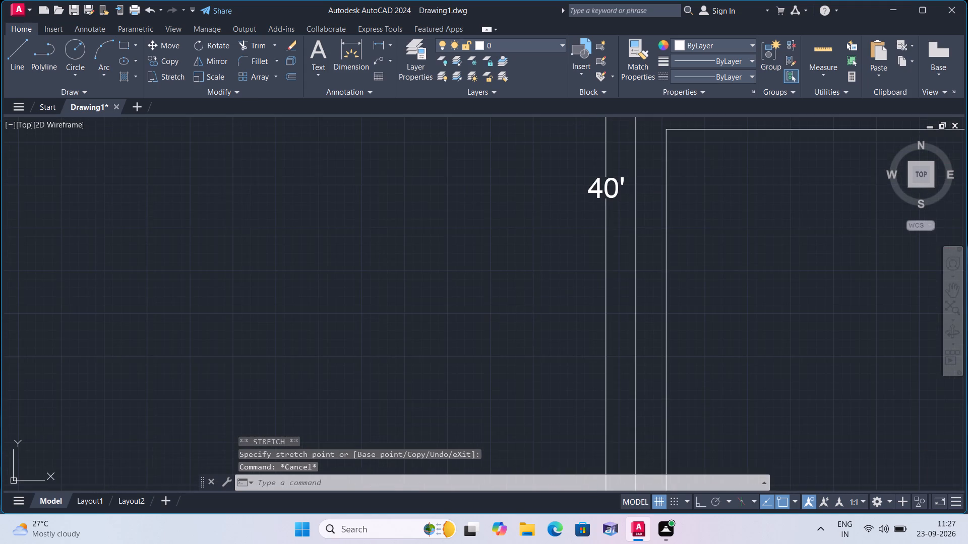
middle_drag(462, 333, 248, 538)
scroll(334, 447, down, 1)
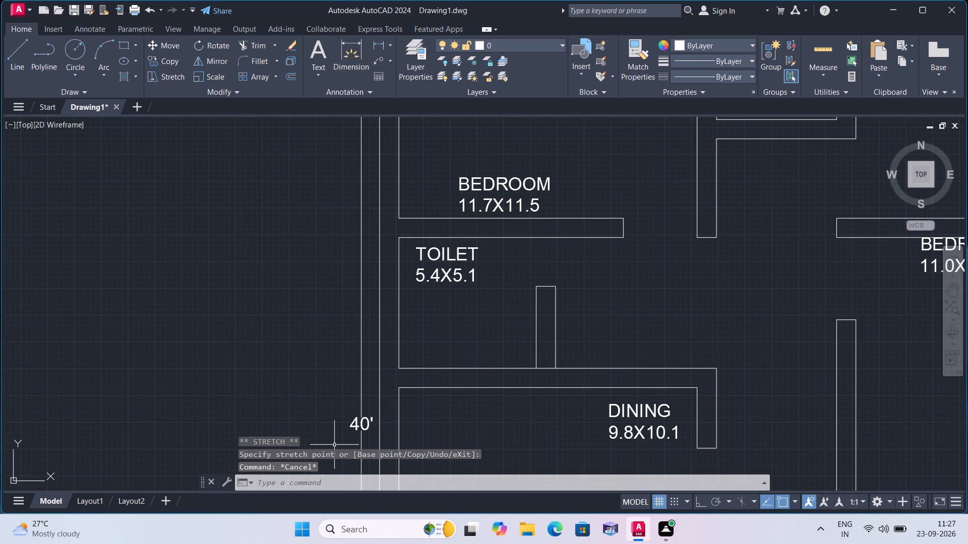
scroll(334, 445, down, 1)
middle_drag(489, 332, 433, 449)
scroll(433, 448, down, 1)
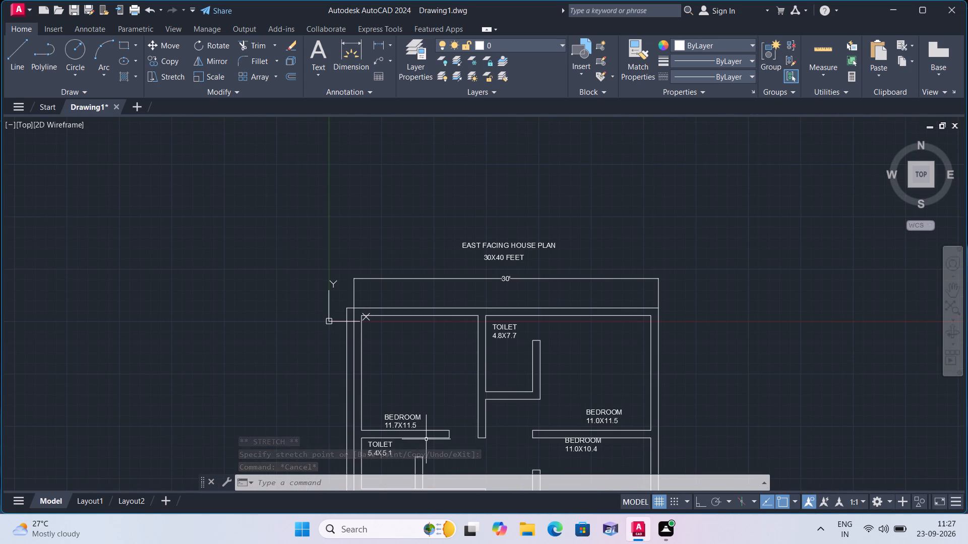
scroll(433, 442, down, 1)
middle_drag(451, 437, 334, 364)
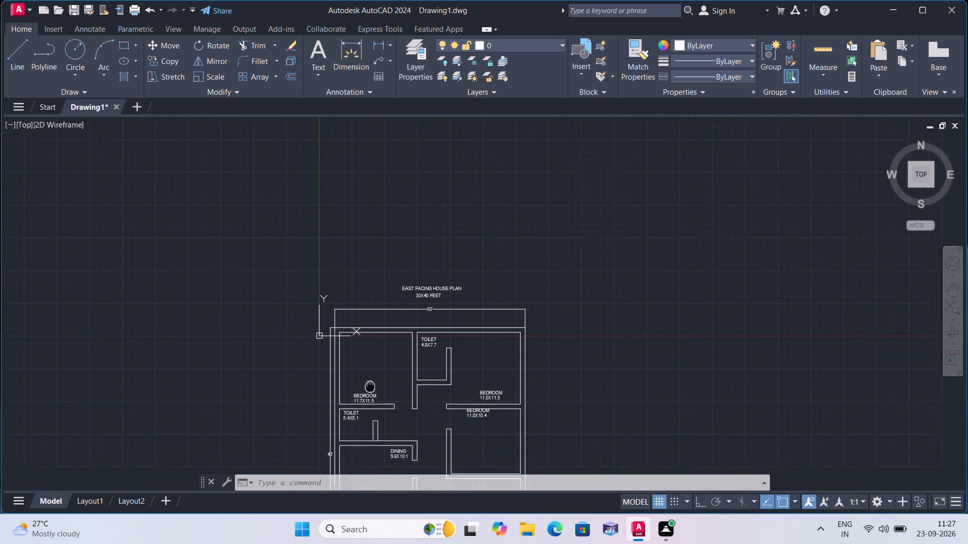
middle_drag(334, 364, 312, 343)
scroll(320, 353, up, 1)
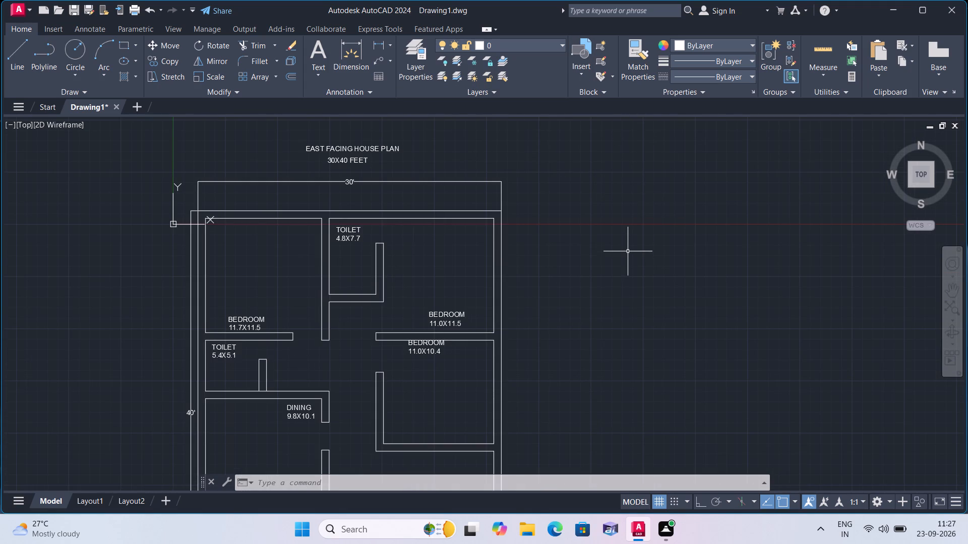
With Ortho on, draw an upright 9" by 5' rectangle from lines in the empty space to the right of the plan.
key(F8)
text(l)
key(space)
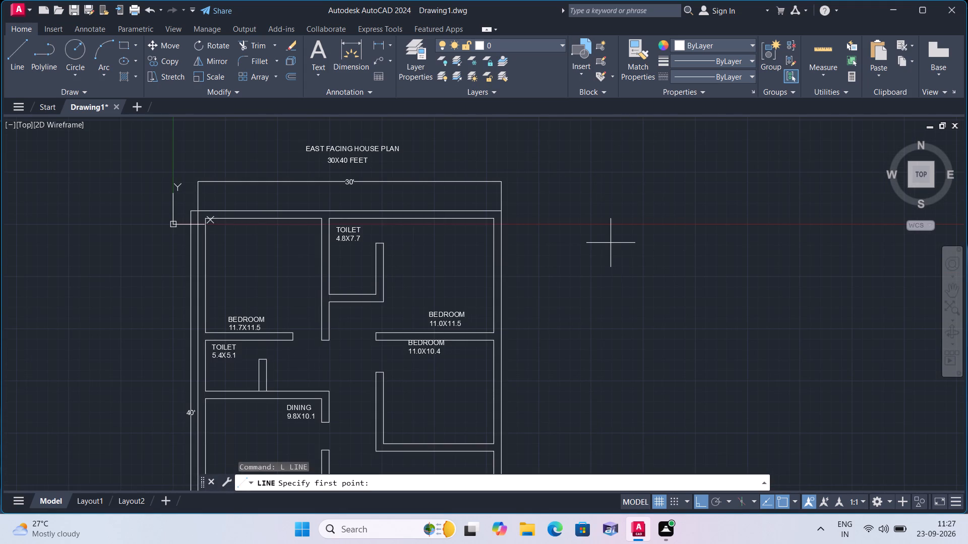
click(611, 243)
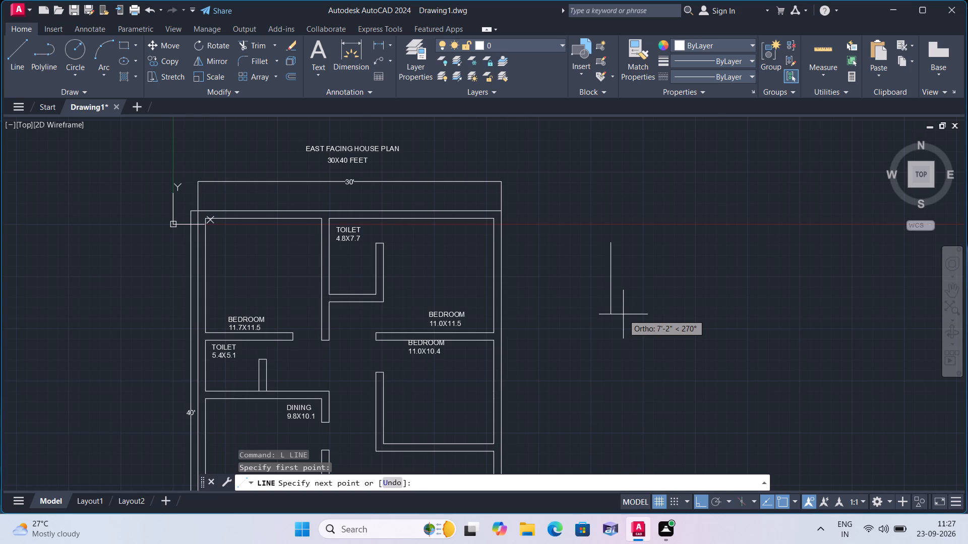
text(5')
key(space)
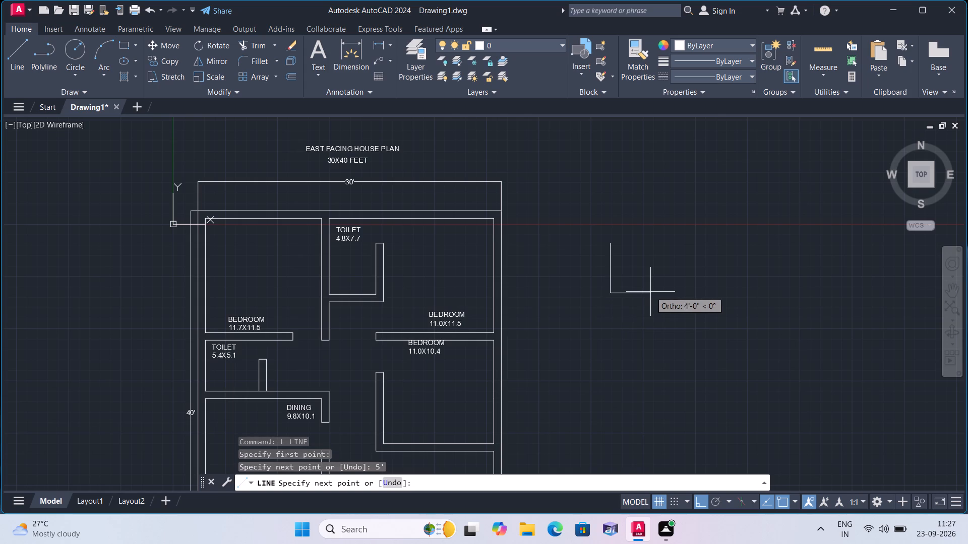
text(9")
key(space)
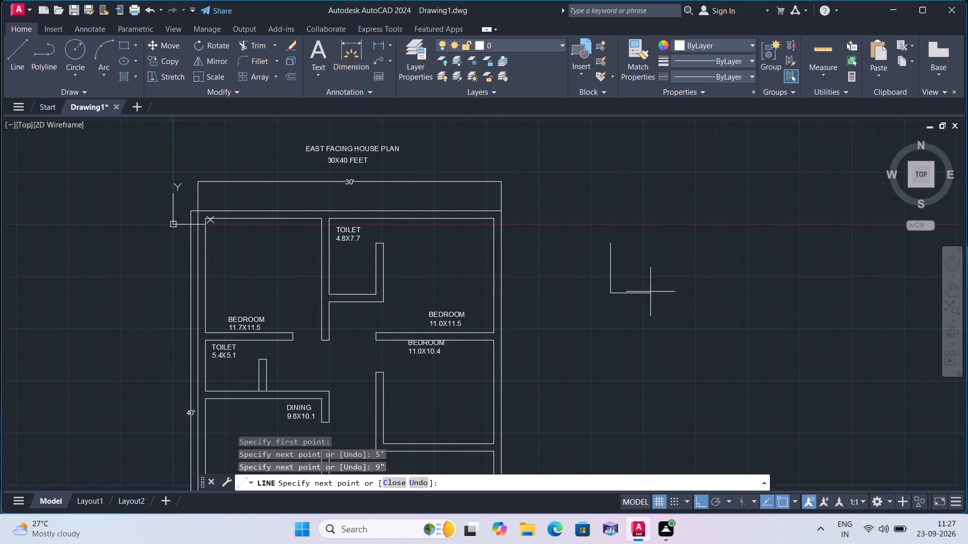
text(5')
key(space)
scroll(640, 230, up, 1)
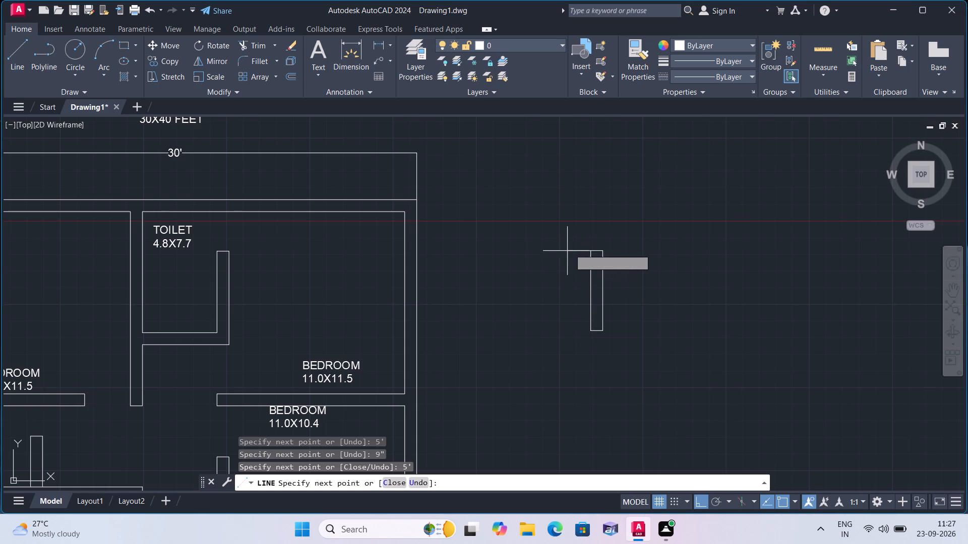
click(592, 250)
key(space)
Draw a vertical centre line through the 9" by 5' rectangle between the midpoints of its short sides.
scroll(596, 252, up, 3)
key(space)
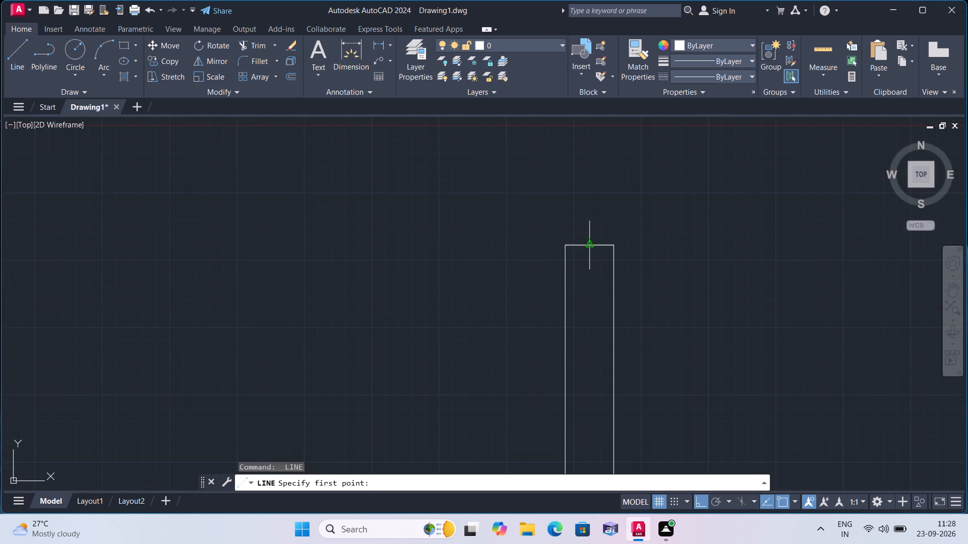
click(592, 244)
middle_drag(594, 361, 597, 256)
scroll(580, 302, down, 1)
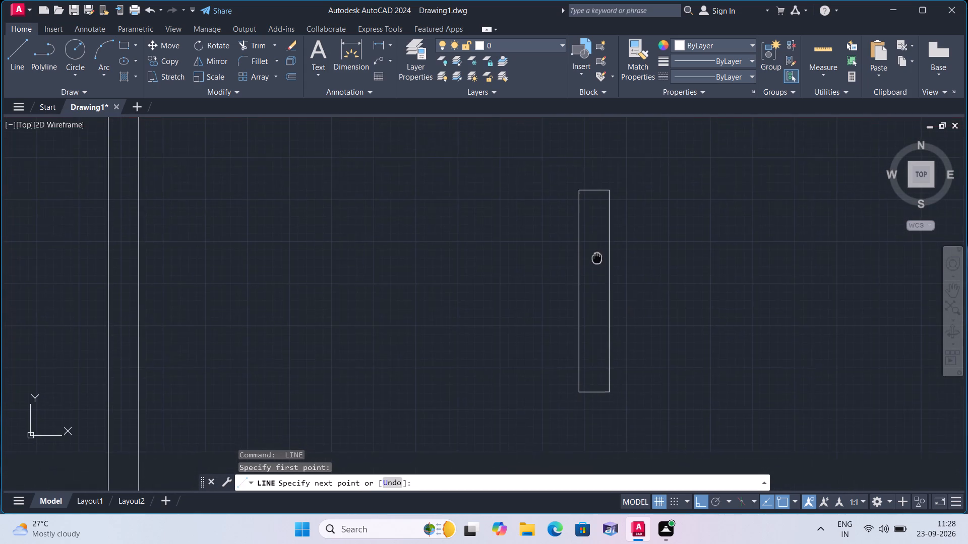
click(595, 394)
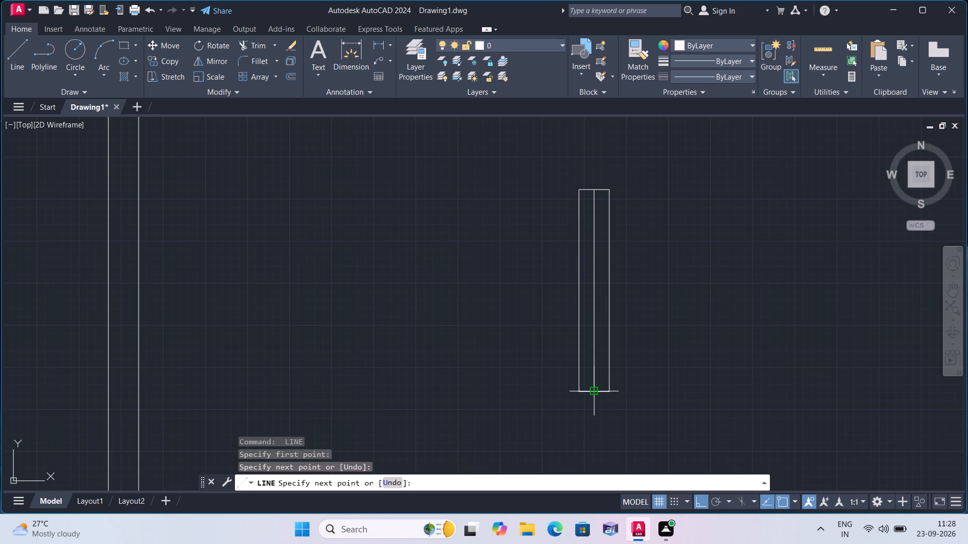
key(space)
Draw a horizontal 2' by 9" rectangle from lines in the empty space below the upright 9" by 5' symbol.
scroll(580, 393, down, 3)
middle_drag(556, 401, 453, 280)
key(space)
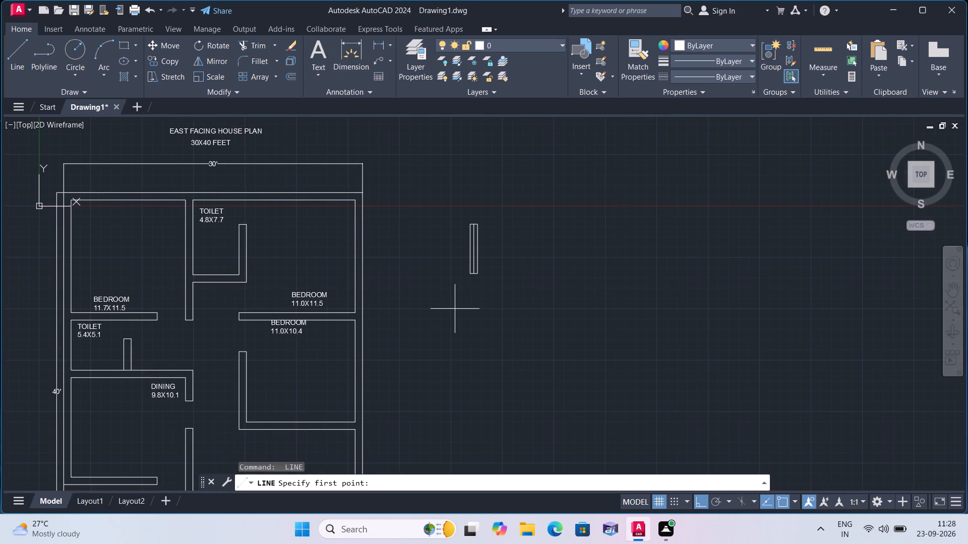
click(455, 309)
text(2')
key(space)
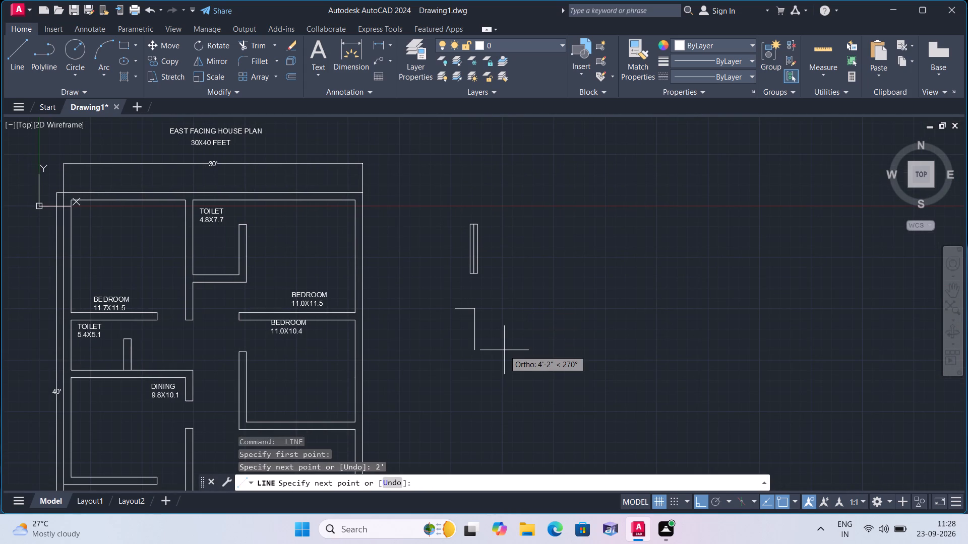
text(9")
key(space)
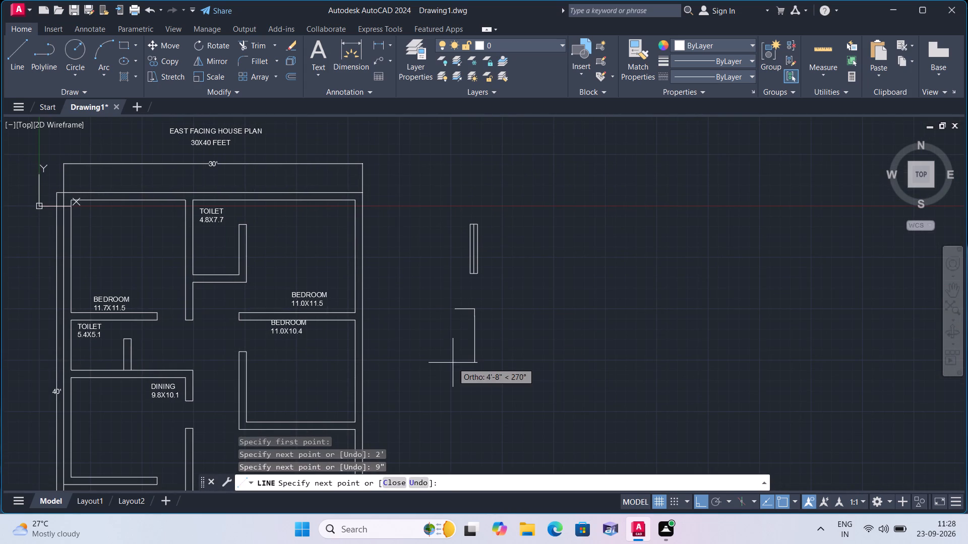
text(2')
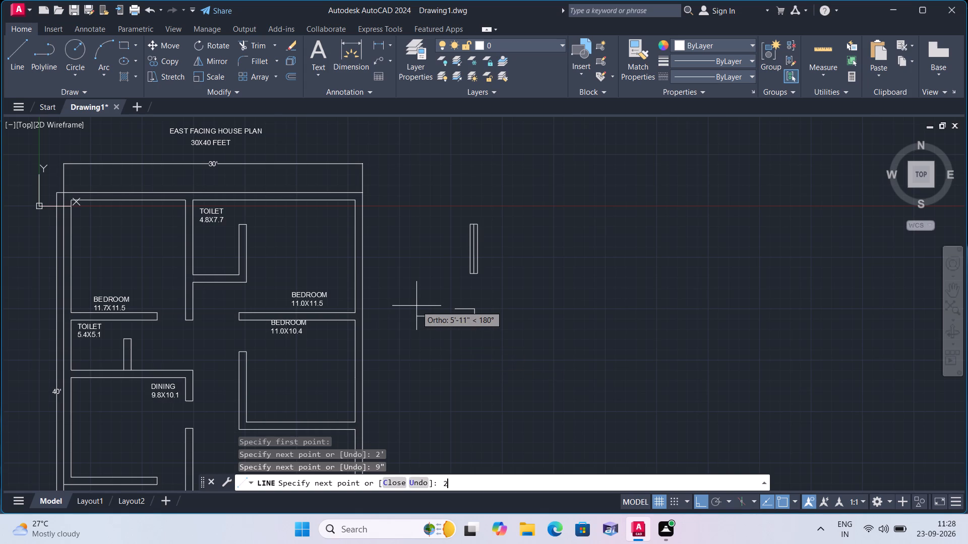
key(space)
scroll(416, 306, up, 1)
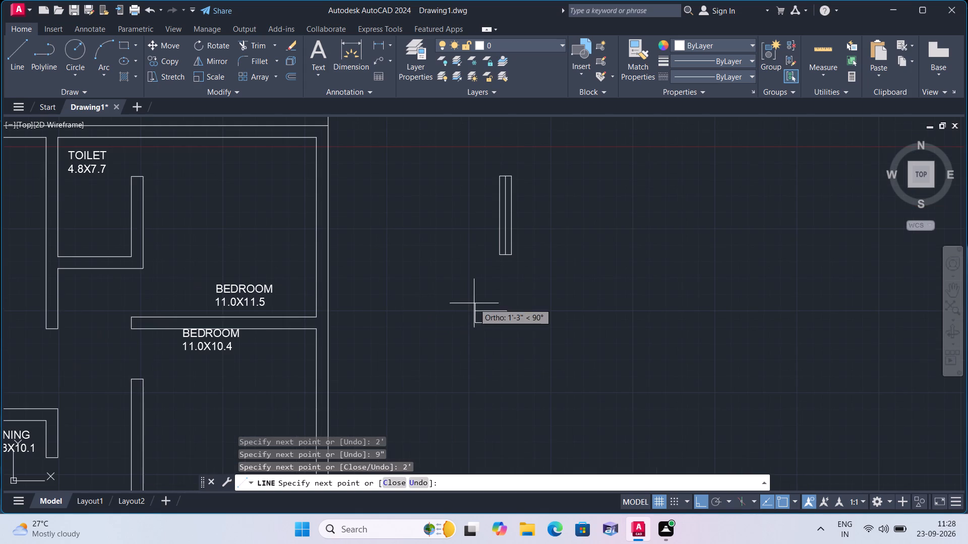
click(474, 310)
key(space)
Draw a horizontal centre line through the 2' by 9" rectangle between the midpoints of its short sides.
key(space)
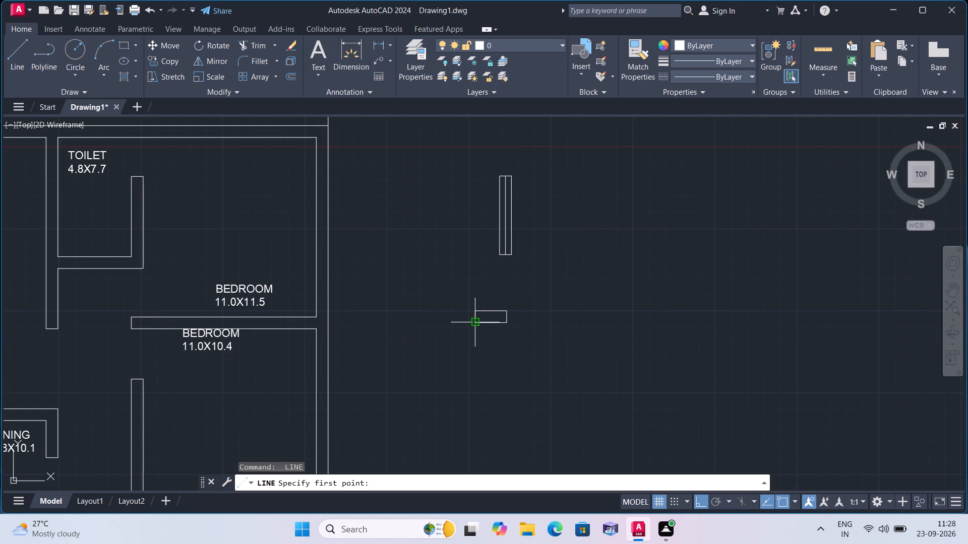
click(473, 317)
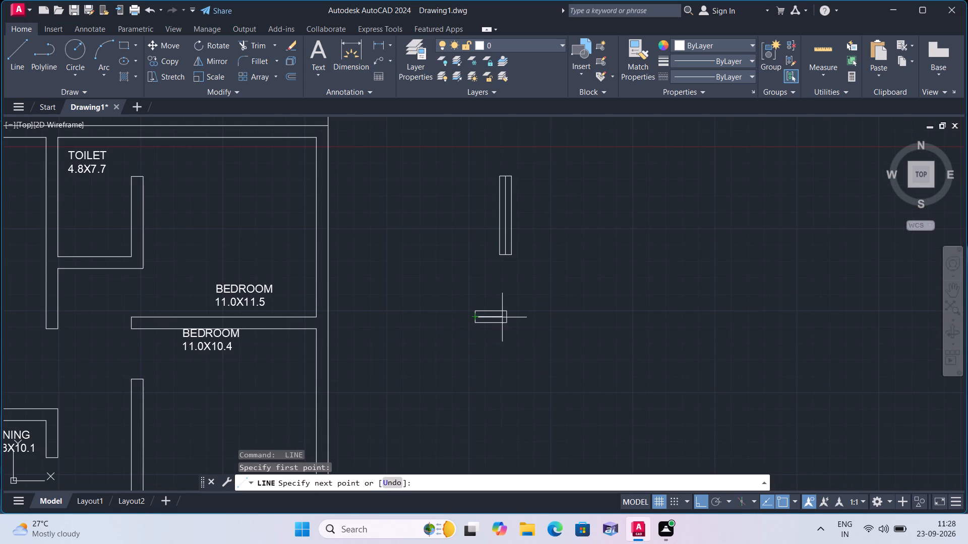
click(506, 316)
key(space)
Draw a horizontal 5' by 9" rectangle from lines in the empty space to the right of the 2' symbol.
scroll(517, 316, down, 1)
middle_drag(538, 318, 502, 312)
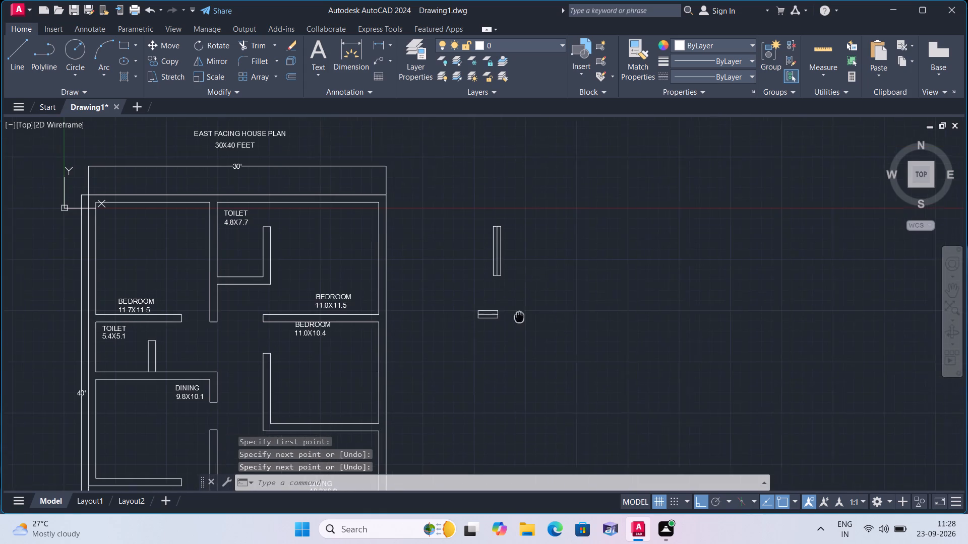
middle_drag(502, 312, 425, 288)
key(space)
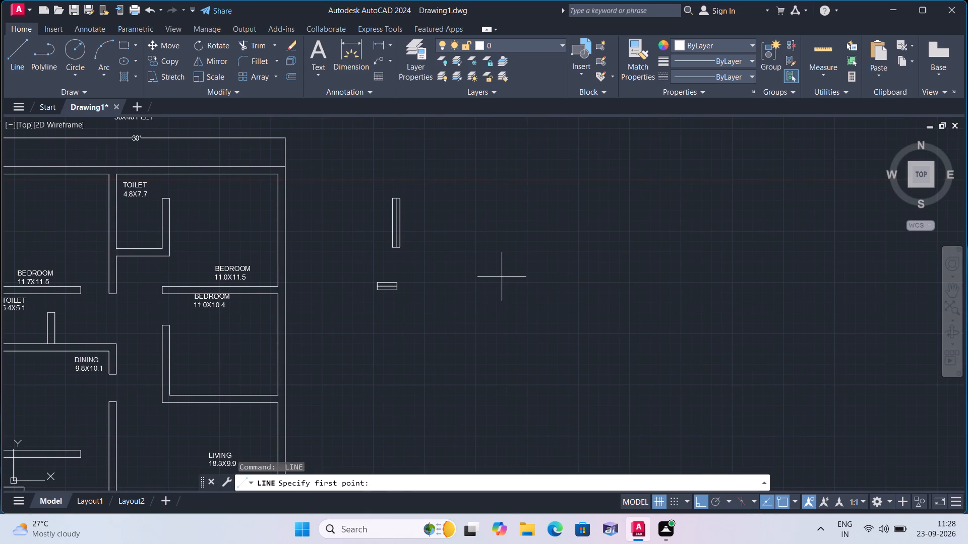
click(502, 277)
text(5')
key(space)
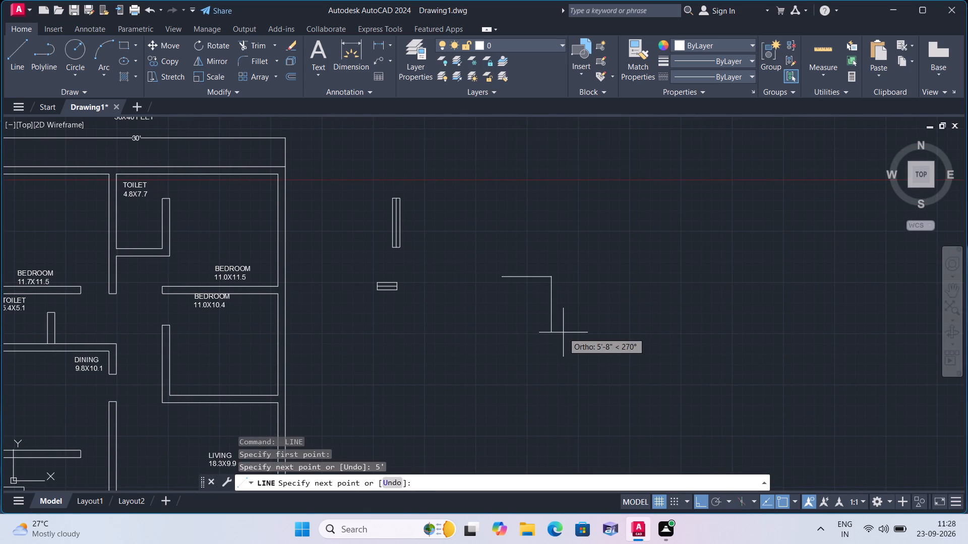
text(9")
key(space)
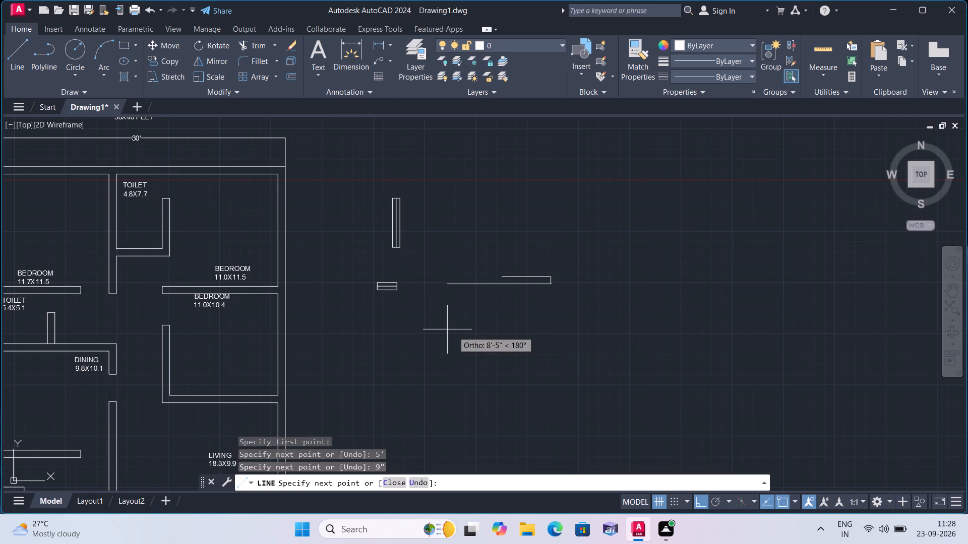
text(5')
key(space)
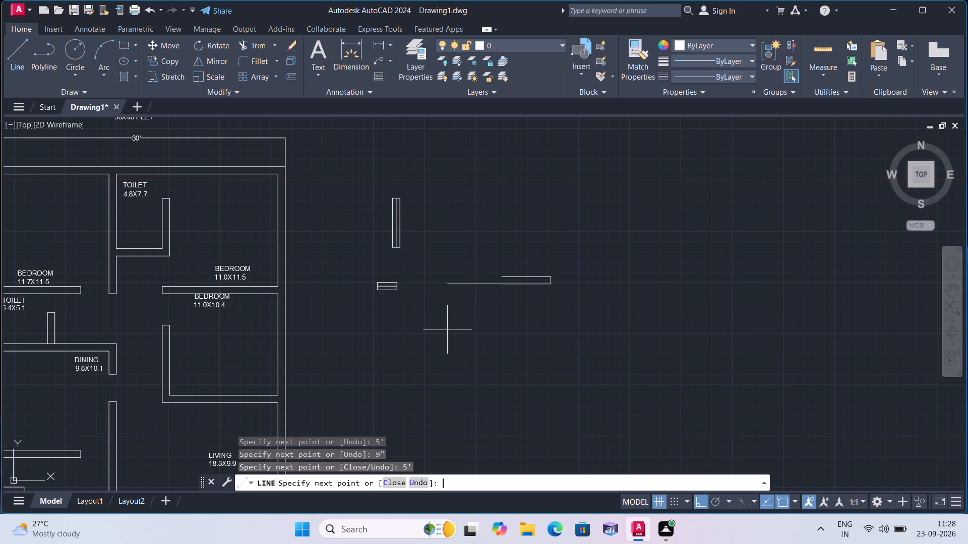
click(504, 276)
key(space)
Draw a horizontal centre line through the 5' by 9" rectangle between the midpoints of its short sides.
key(space)
scroll(505, 278, up, 4)
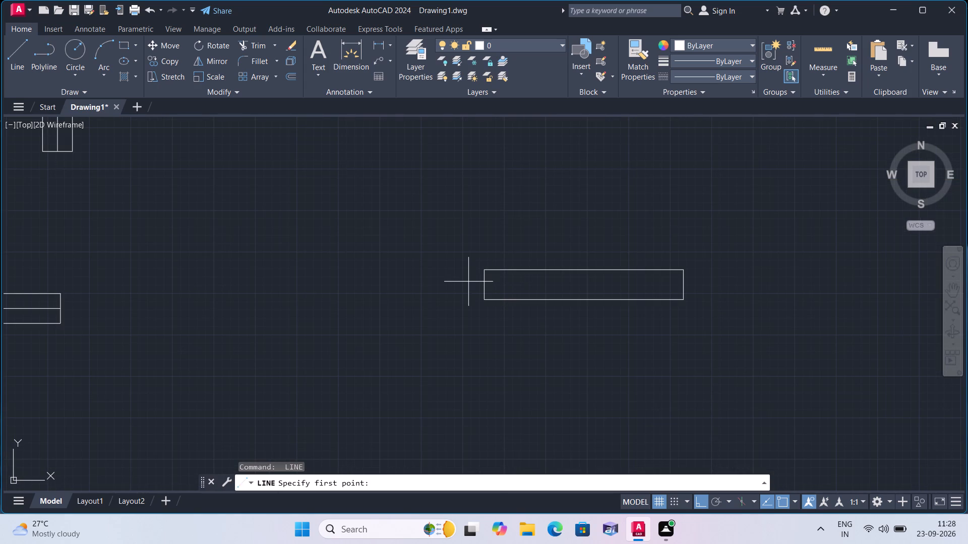
click(486, 285)
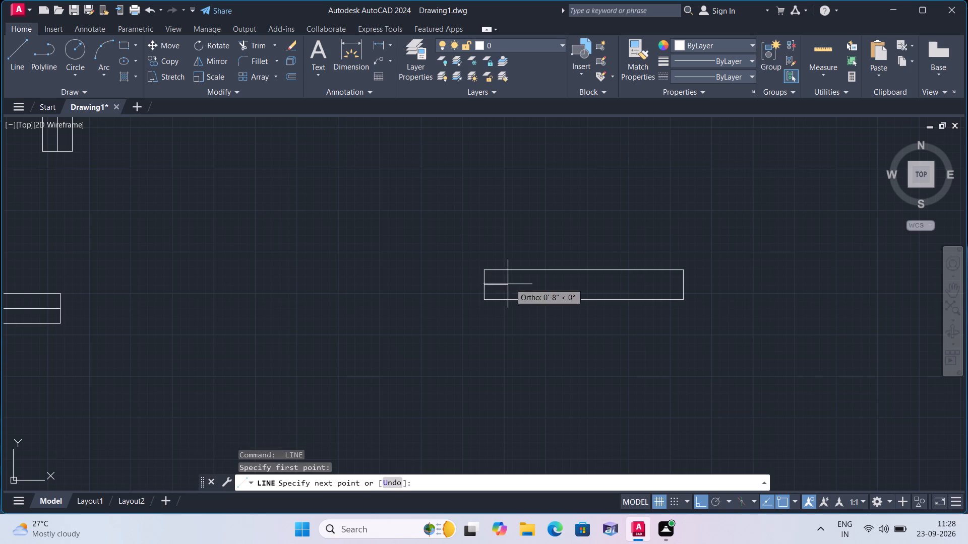
click(685, 282)
key(space)
Draw a horizontal 3' by 9" rectangle from lines in the empty space below the horizontal 5' symbol.
scroll(631, 295, down, 2)
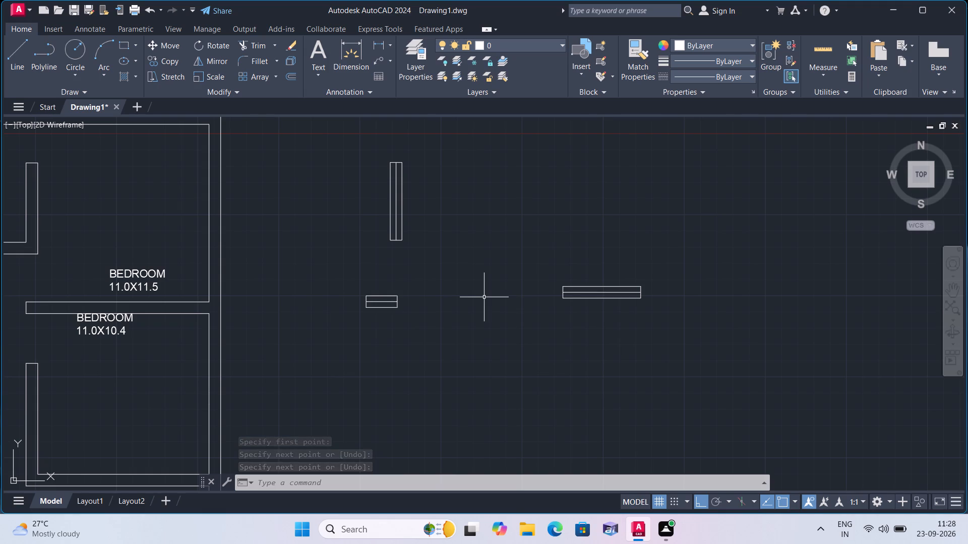
scroll(531, 316, up, 2)
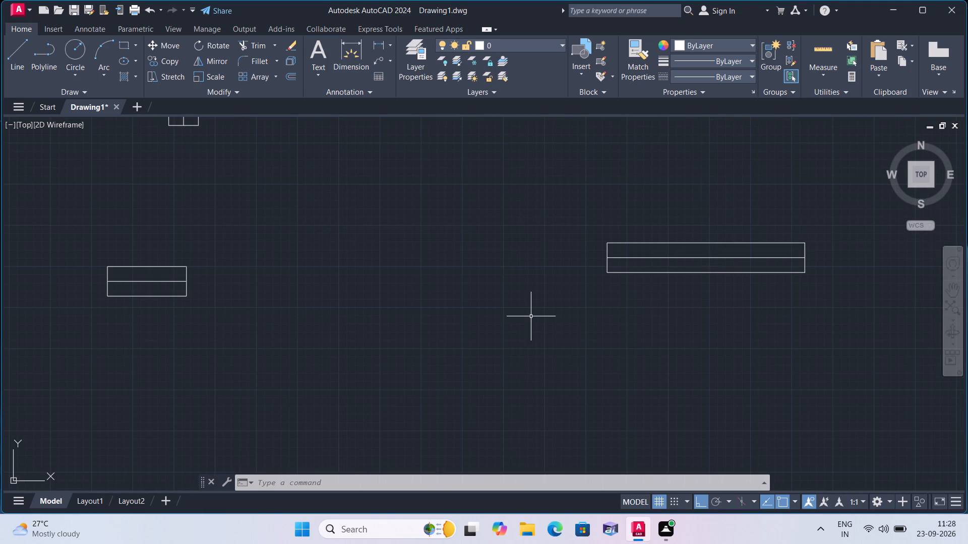
middle_drag(544, 352, 471, 303)
scroll(471, 303, down, 2)
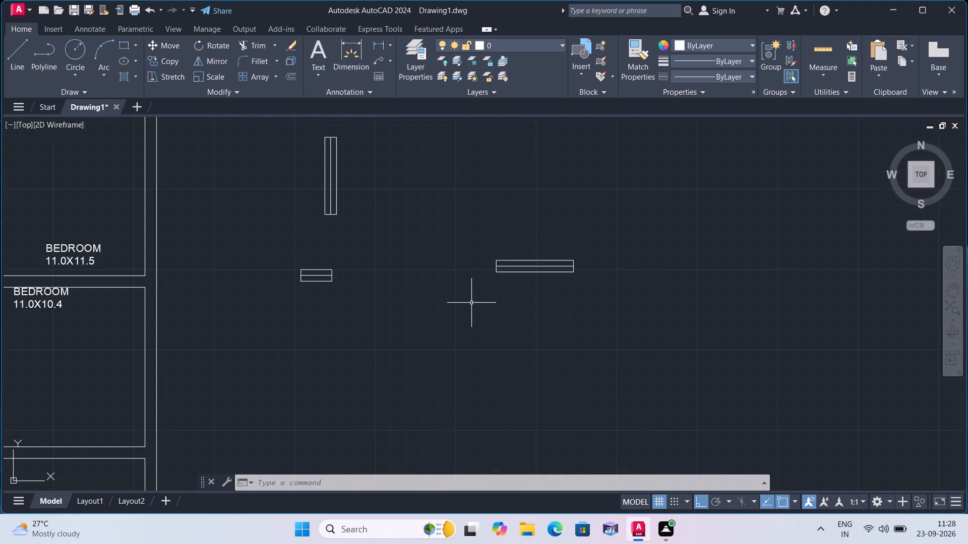
scroll(471, 303, down, 1)
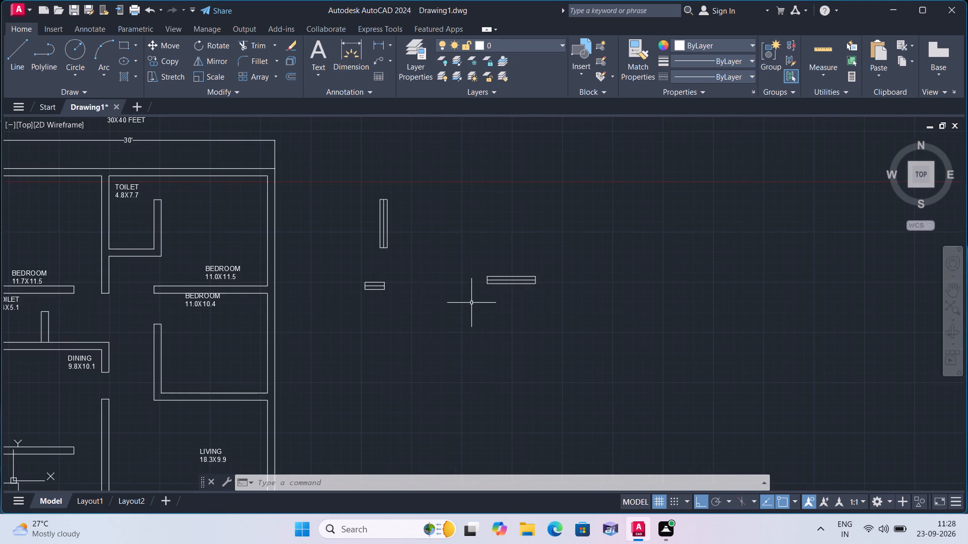
text(l)
key(space)
click(457, 338)
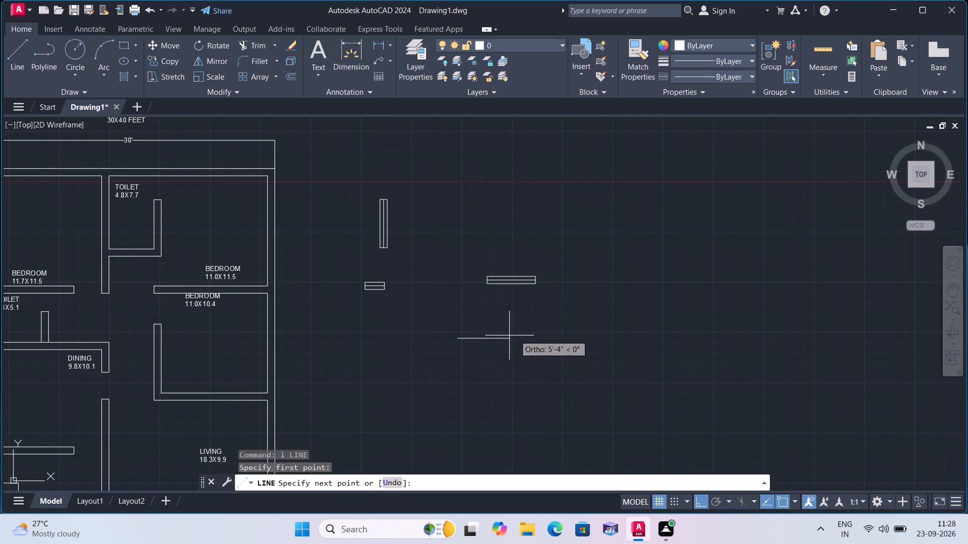
text(3')
key(space)
key(9)
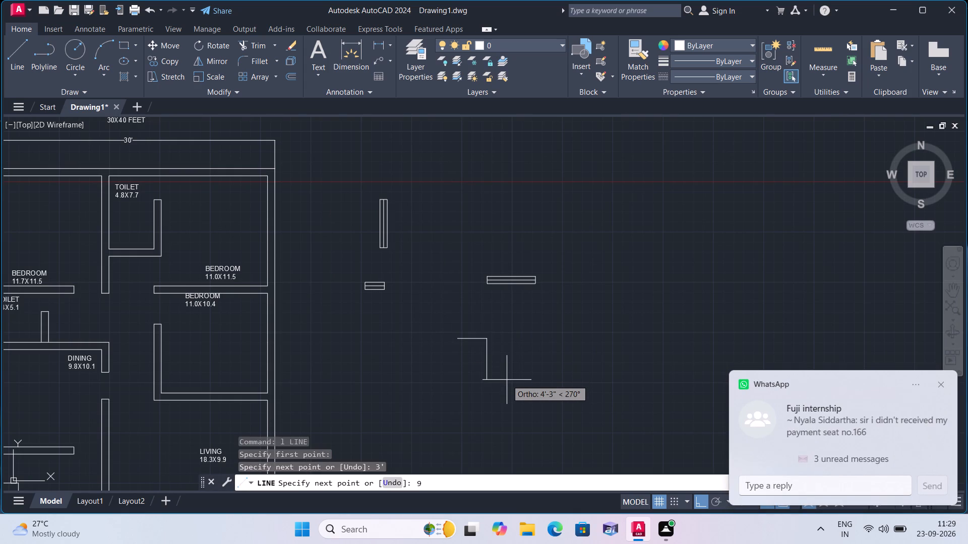
key(shift+quotedbl)
key(space)
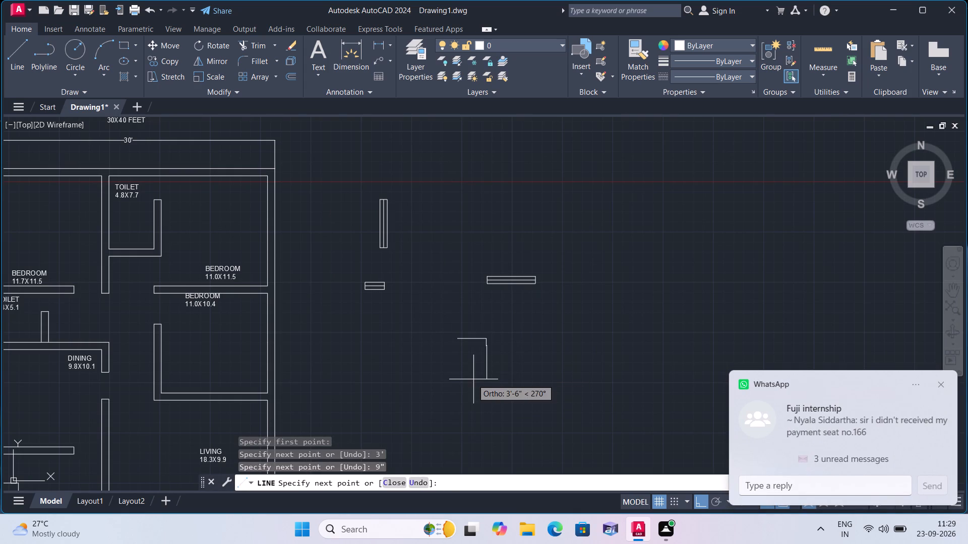
text(3')
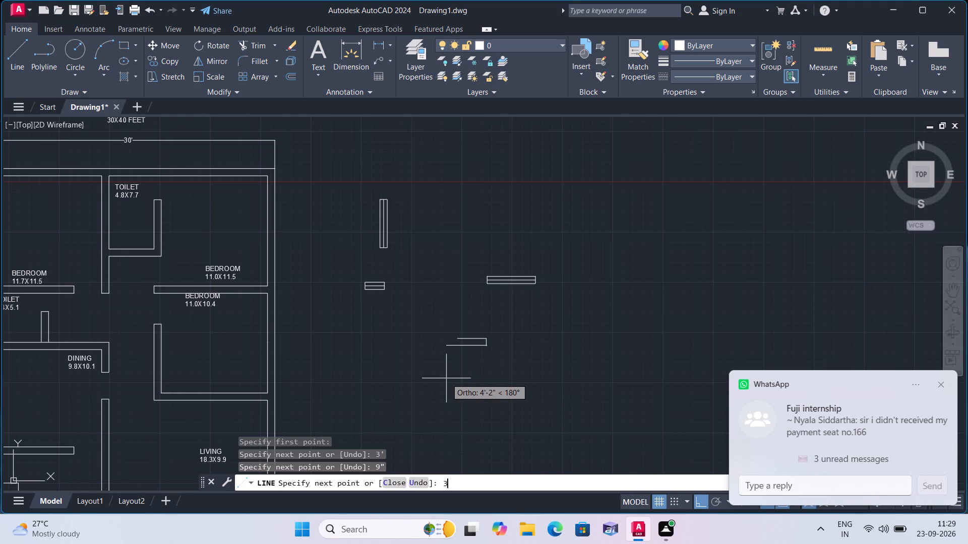
key(space)
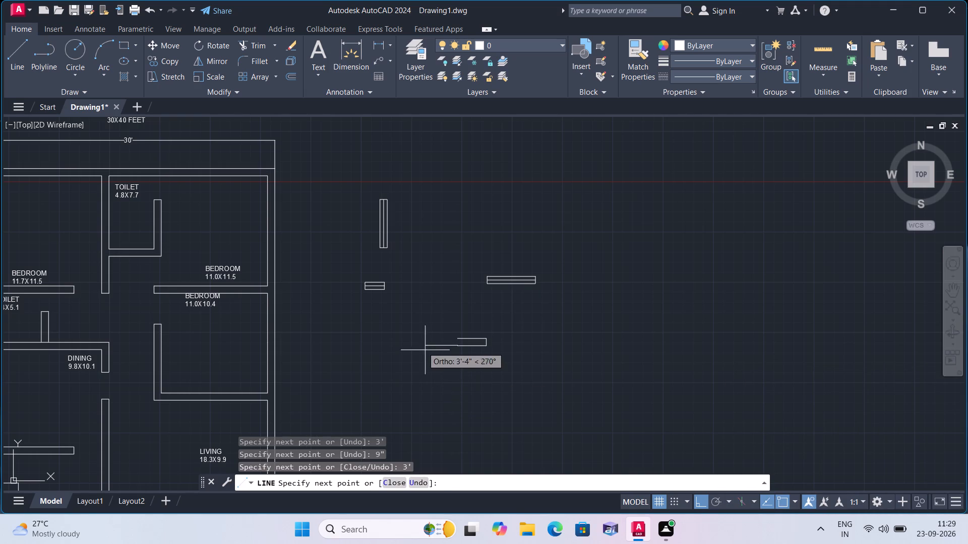
scroll(440, 322, up, 2)
scroll(480, 346, up, 1)
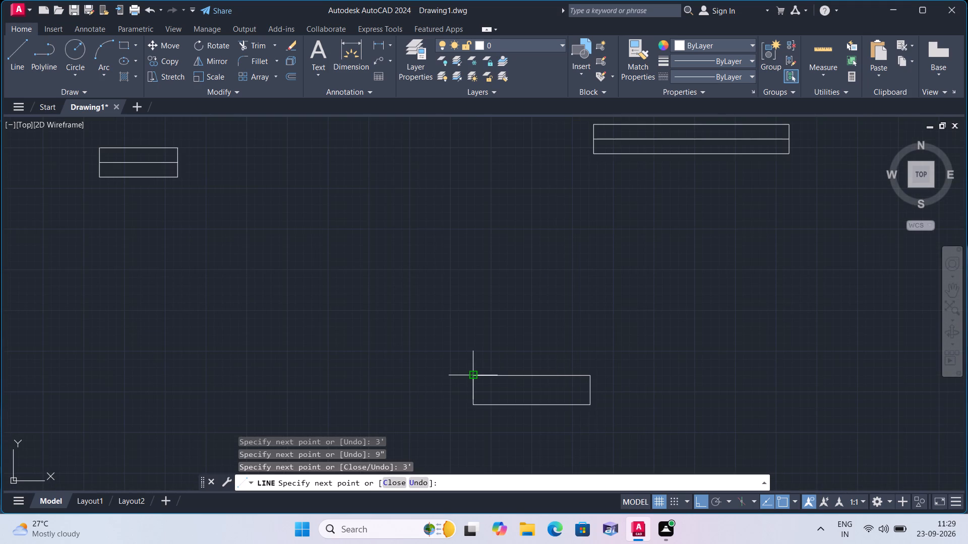
click(470, 372)
key(space)
Draw a horizontal centre line through the 3' by 9" rectangle between the midpoints of its short sides.
key(space)
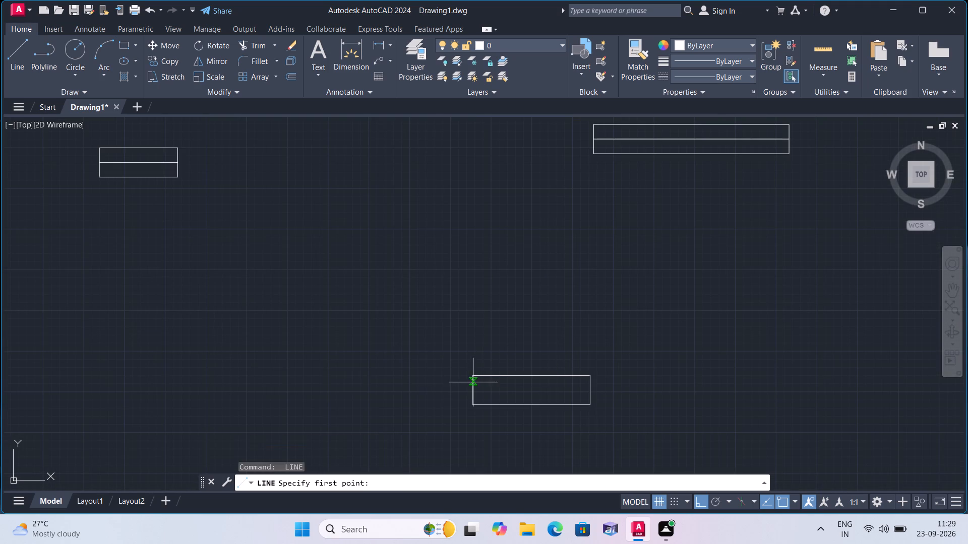
click(474, 388)
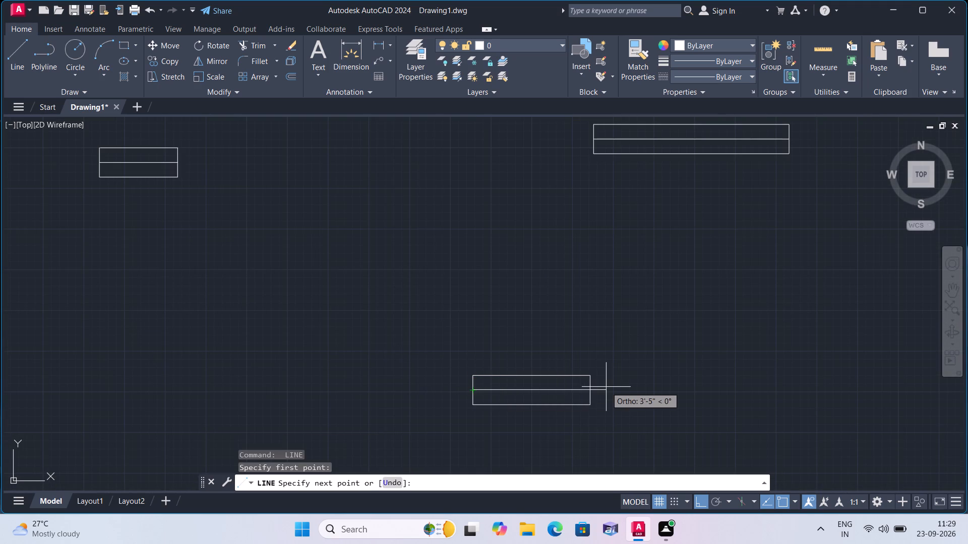
click(590, 389)
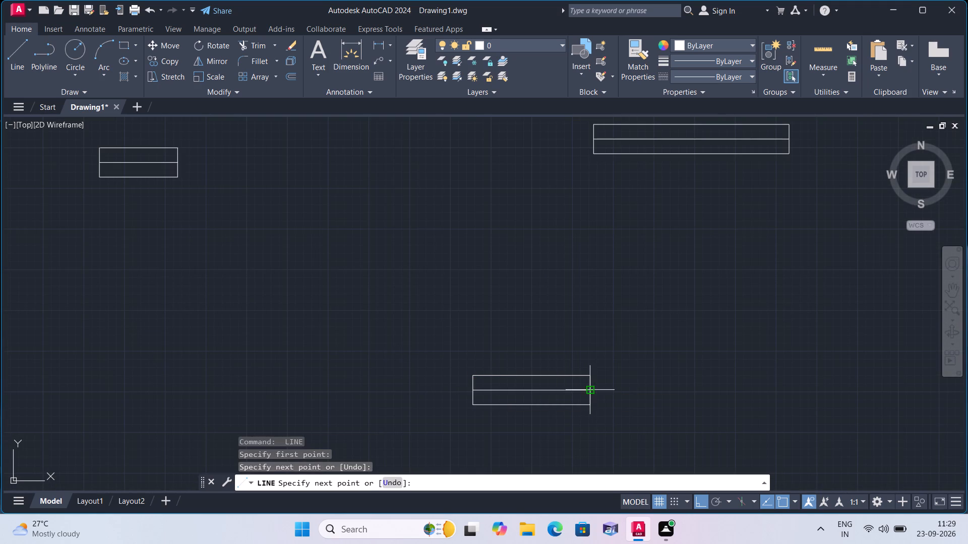
key(space)
Draw a vertical 3' by 9" rectangle from lines in the empty space up and to the right of the vertical 5' symbol.
scroll(491, 352, down, 5)
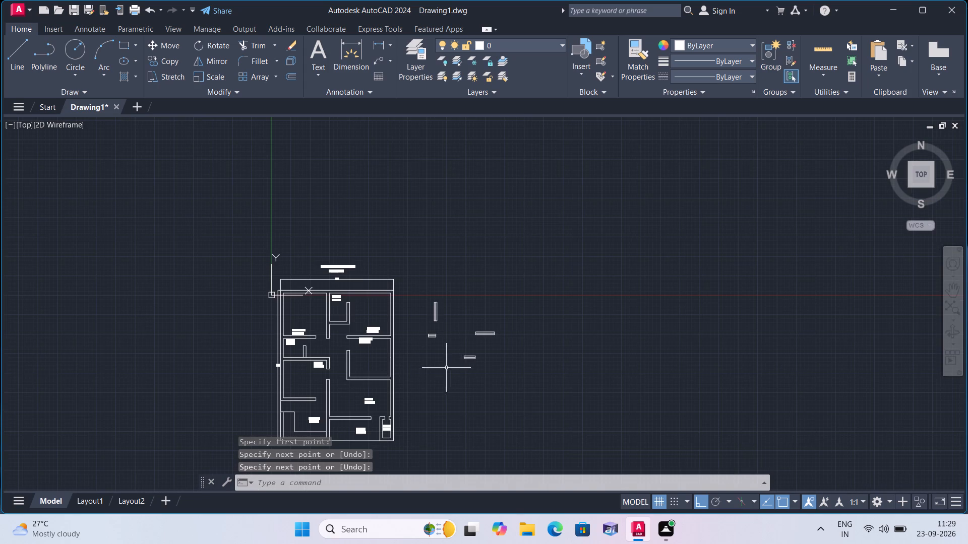
scroll(461, 328, up, 1)
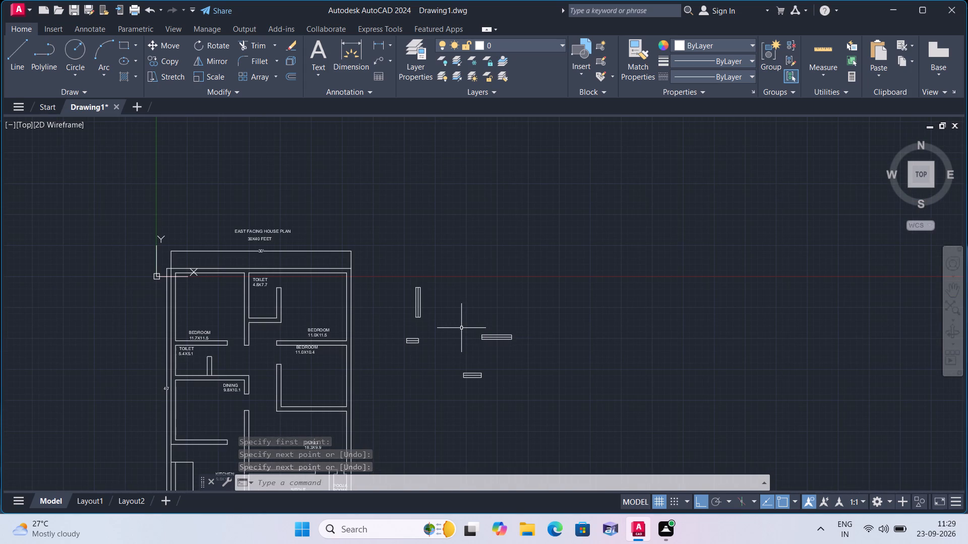
text(l)
key(space)
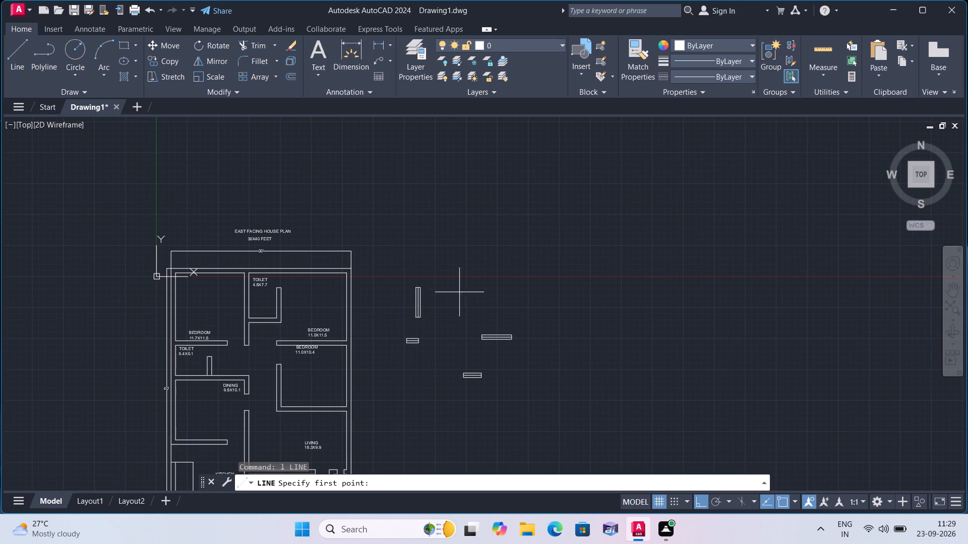
click(438, 274)
key(3)
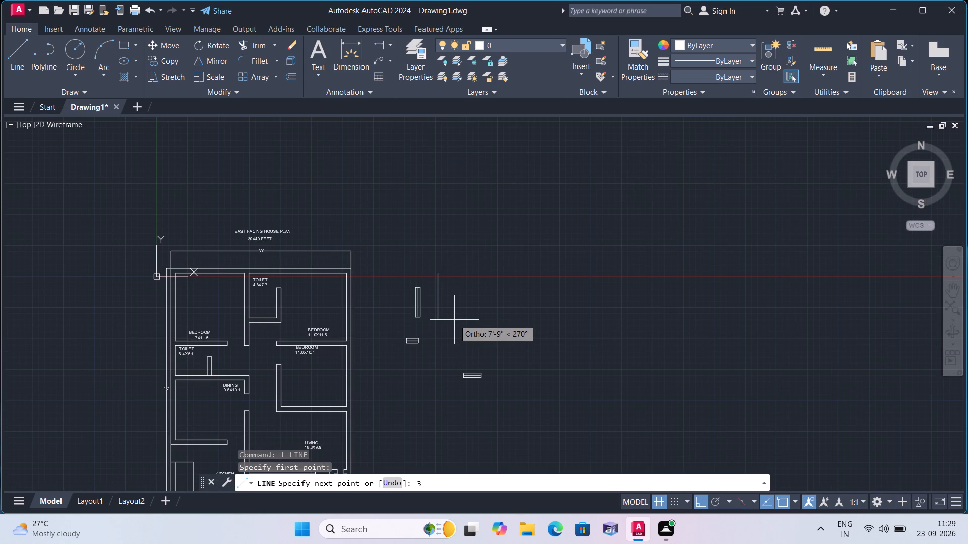
key(apostrophe)
key(space)
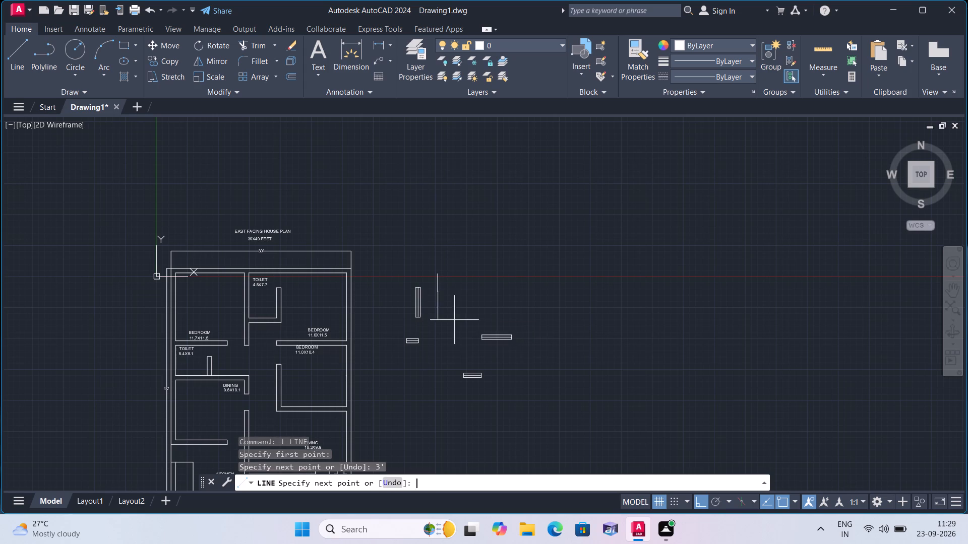
key(9)
key(shift+quotedbl)
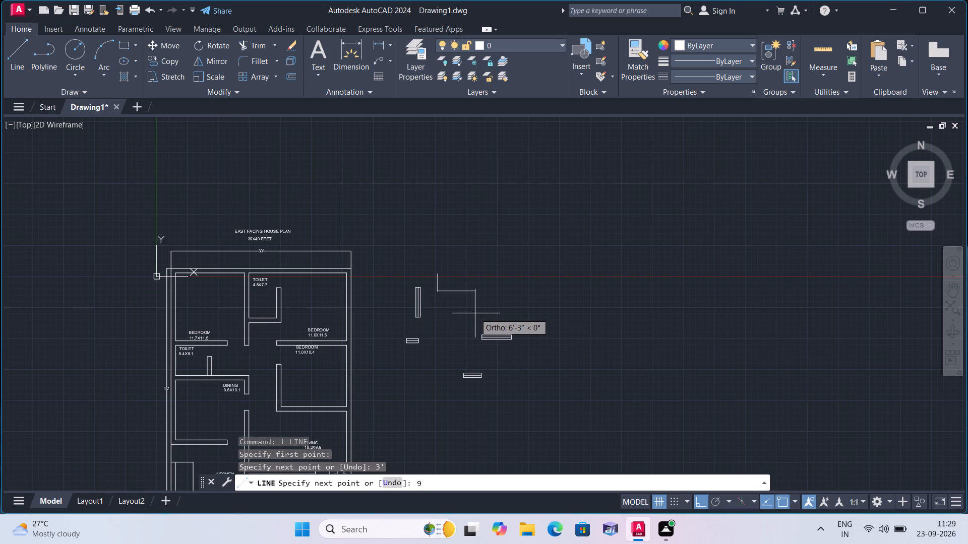
key(space)
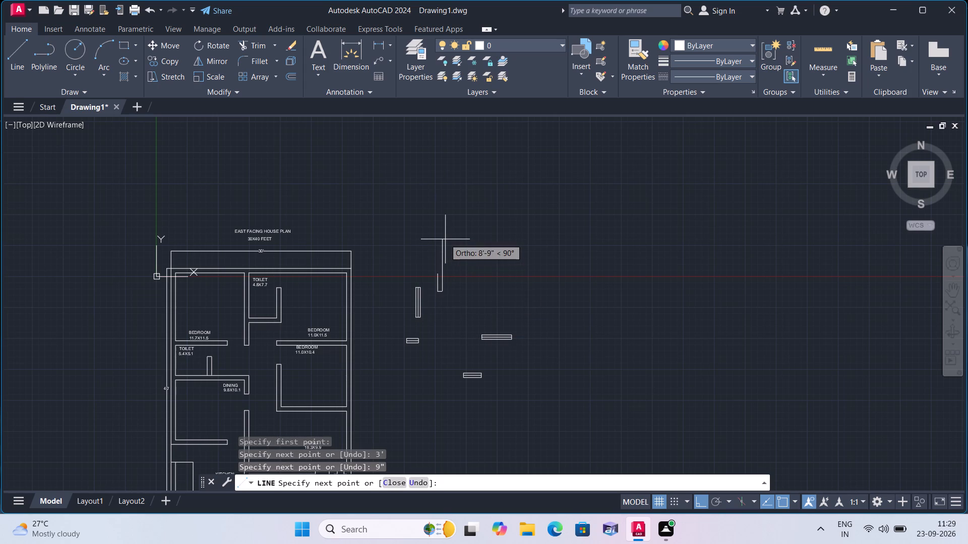
key(3)
text(')
key(space)
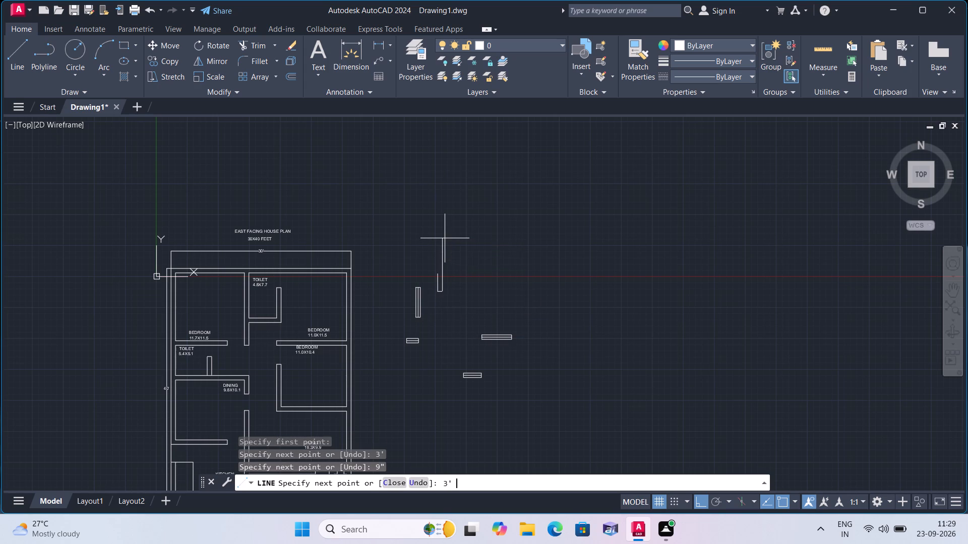
scroll(440, 283, up, 6)
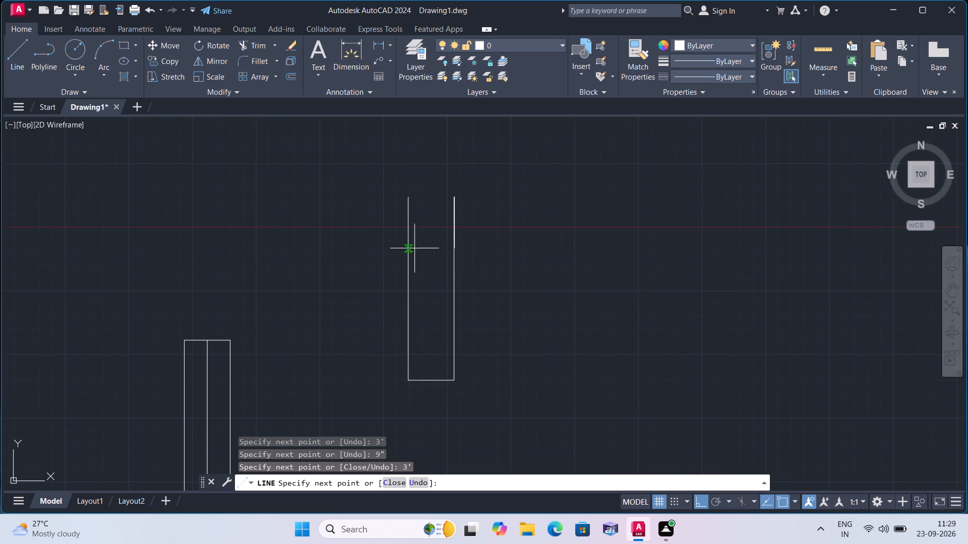
click(411, 198)
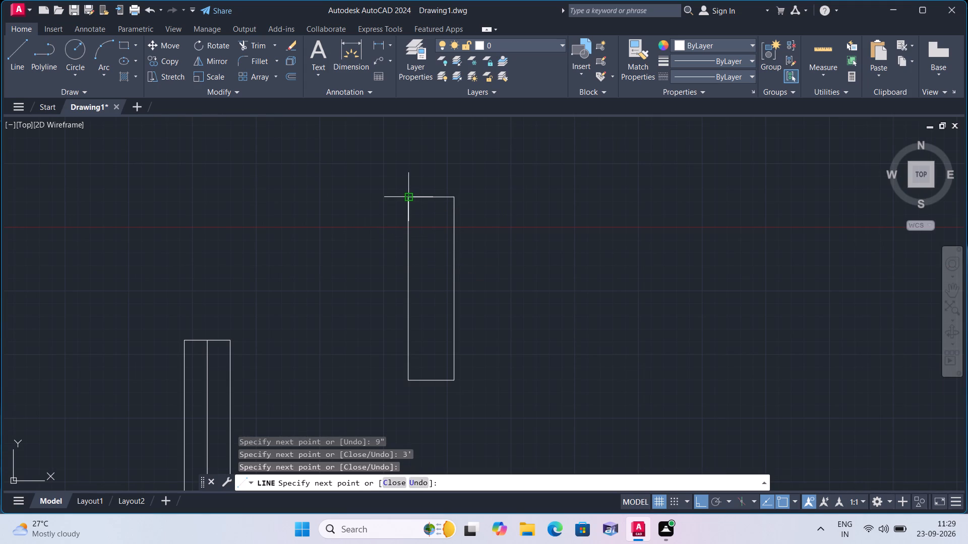
key(space)
Draw a vertical centre line through the 3' by 9" rectangle between the midpoints of its short sides.
key(space)
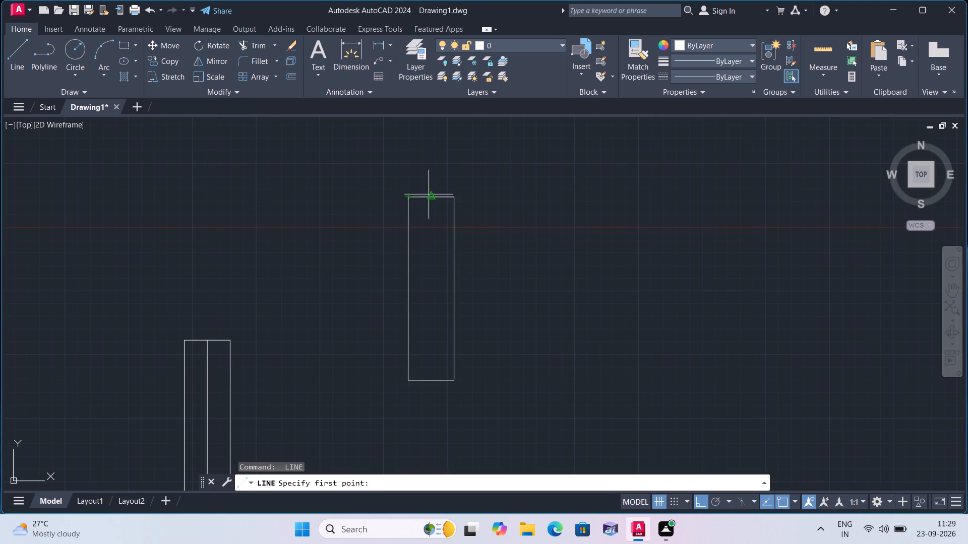
click(430, 194)
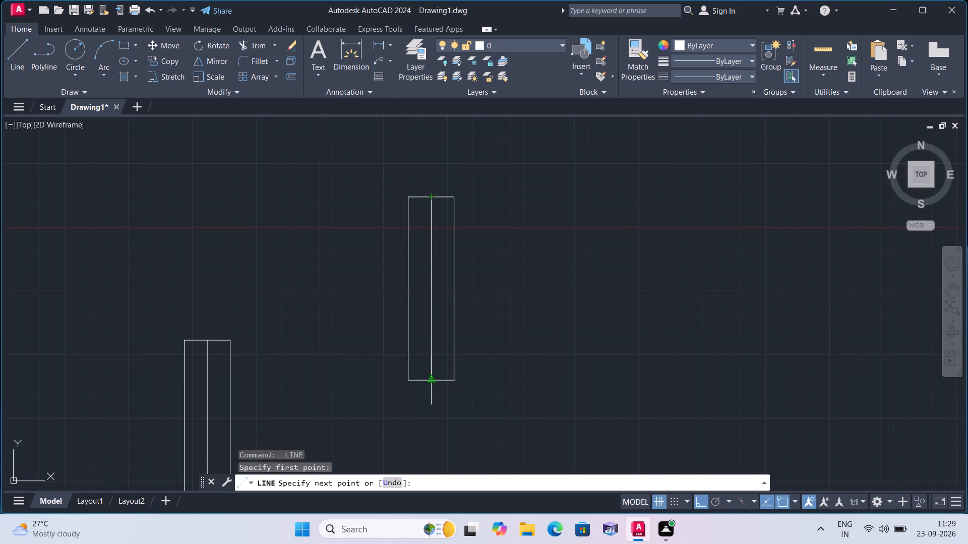
click(434, 382)
key(space)
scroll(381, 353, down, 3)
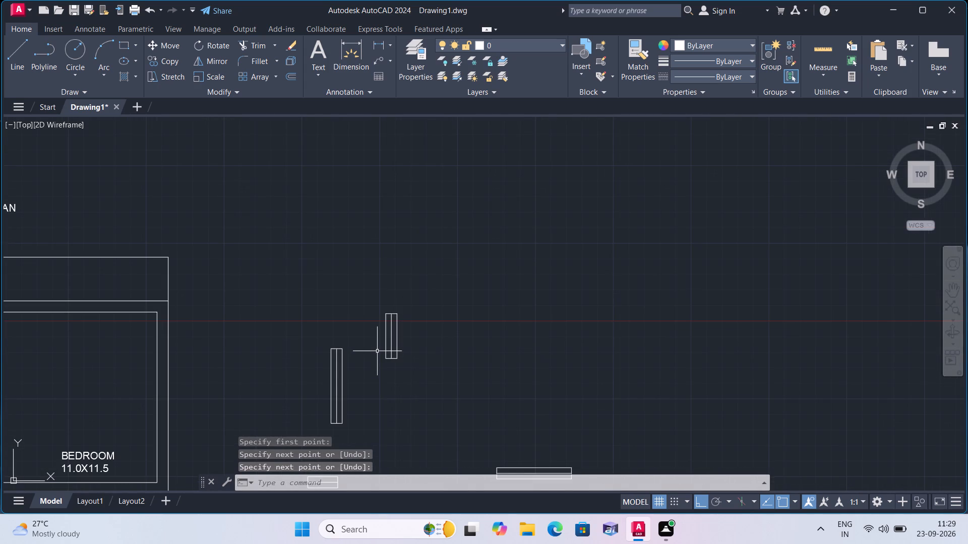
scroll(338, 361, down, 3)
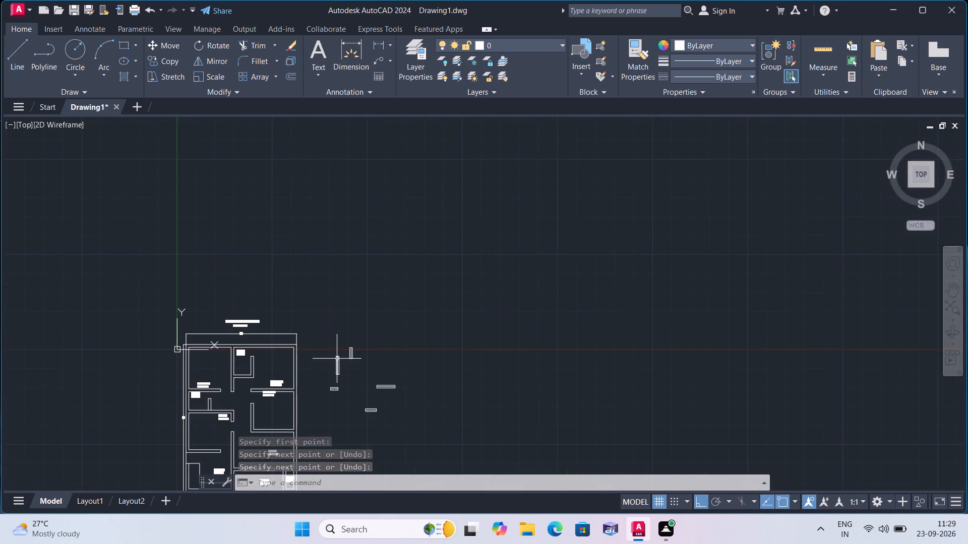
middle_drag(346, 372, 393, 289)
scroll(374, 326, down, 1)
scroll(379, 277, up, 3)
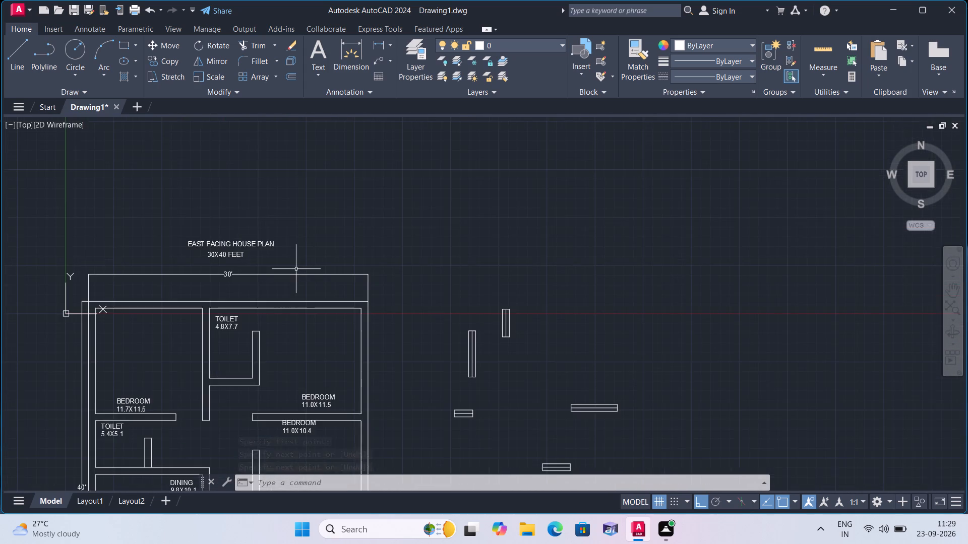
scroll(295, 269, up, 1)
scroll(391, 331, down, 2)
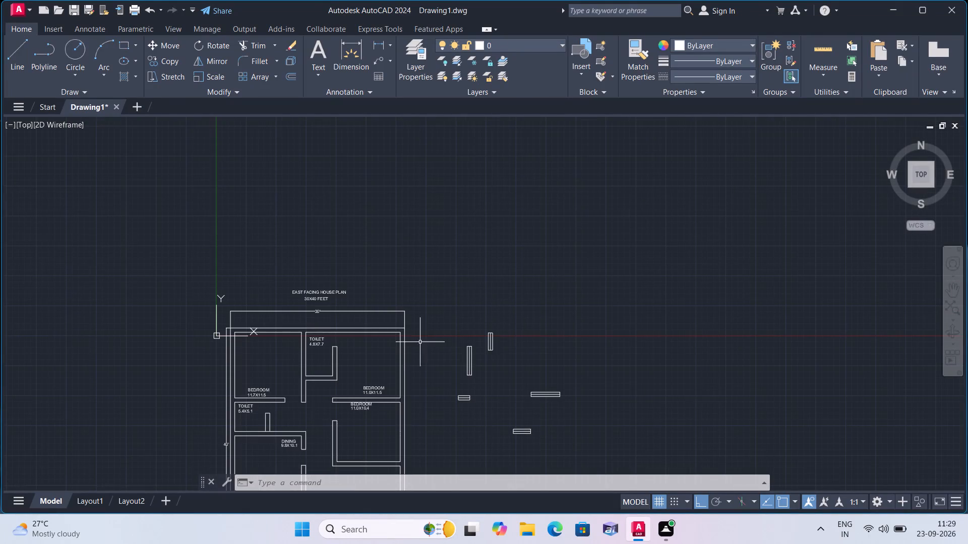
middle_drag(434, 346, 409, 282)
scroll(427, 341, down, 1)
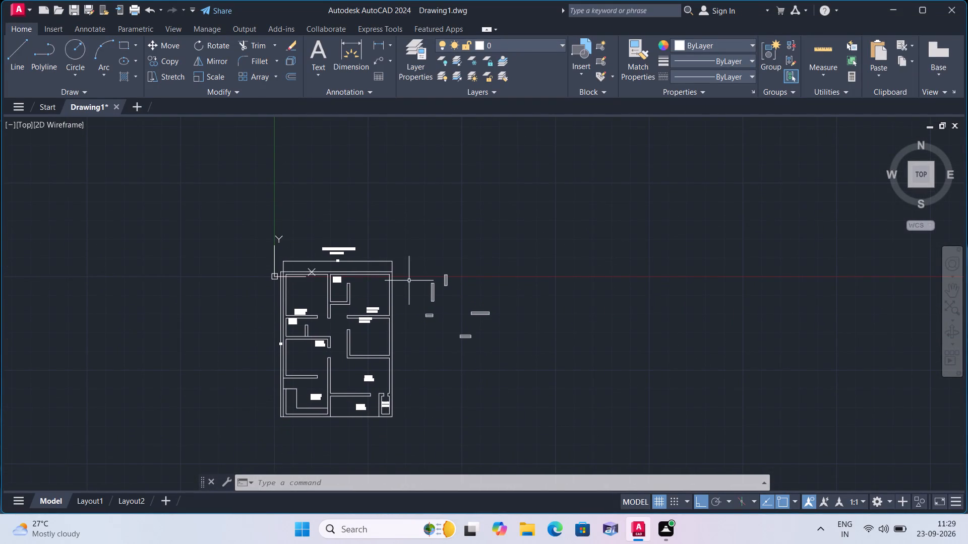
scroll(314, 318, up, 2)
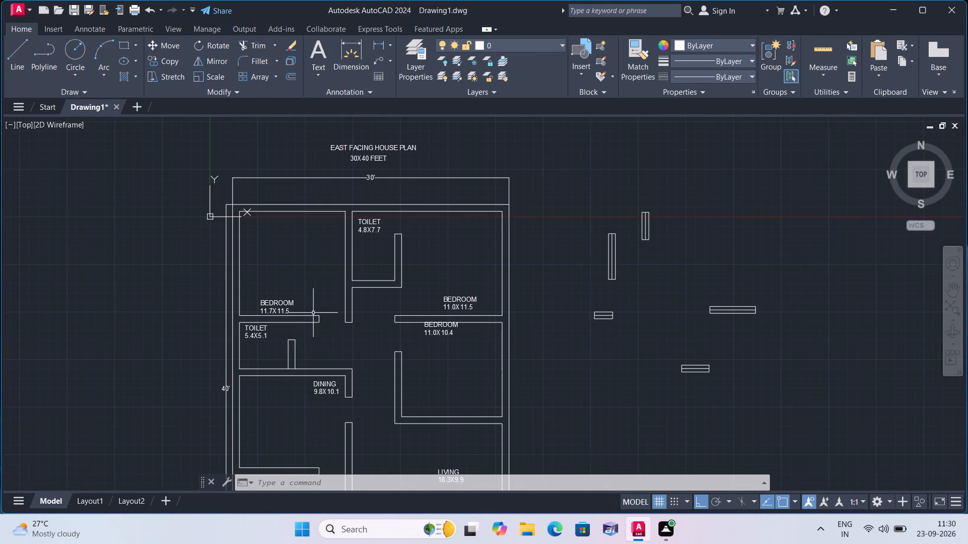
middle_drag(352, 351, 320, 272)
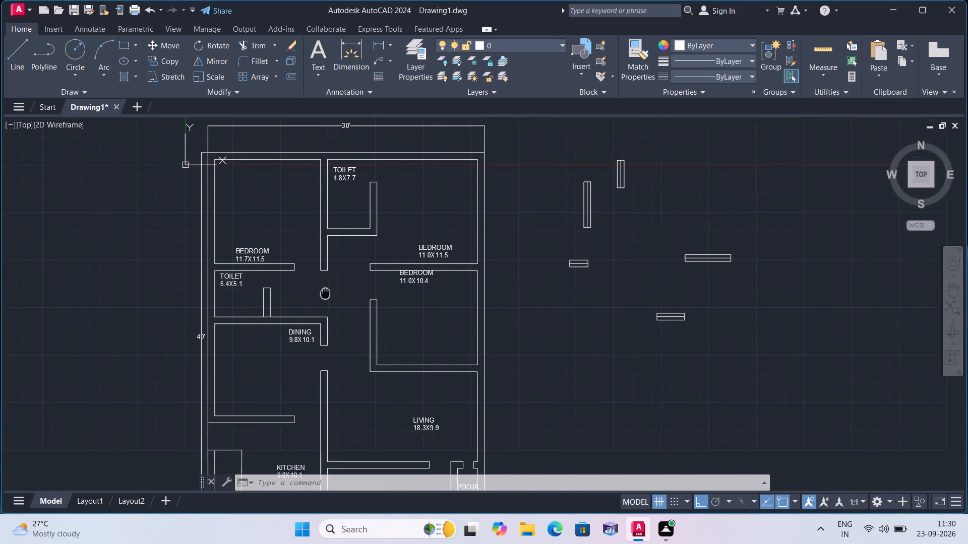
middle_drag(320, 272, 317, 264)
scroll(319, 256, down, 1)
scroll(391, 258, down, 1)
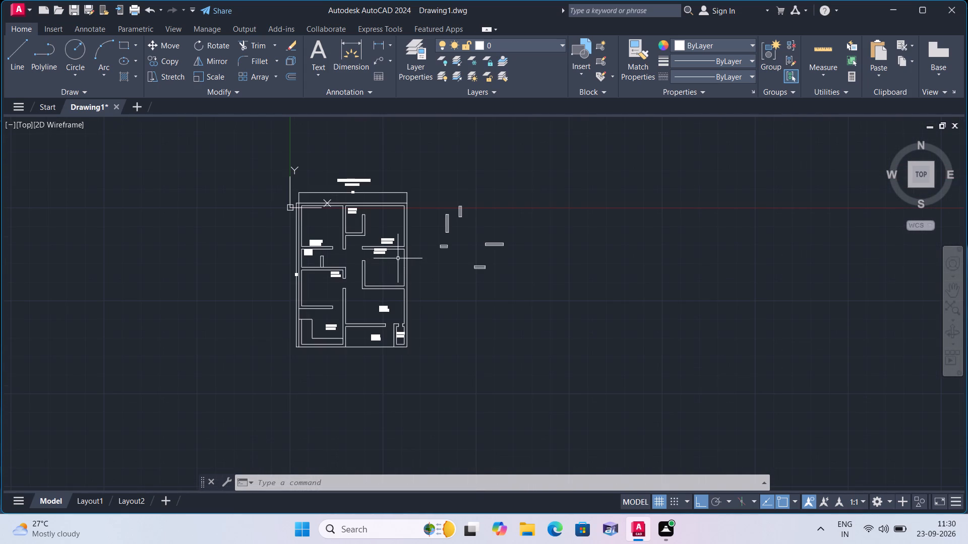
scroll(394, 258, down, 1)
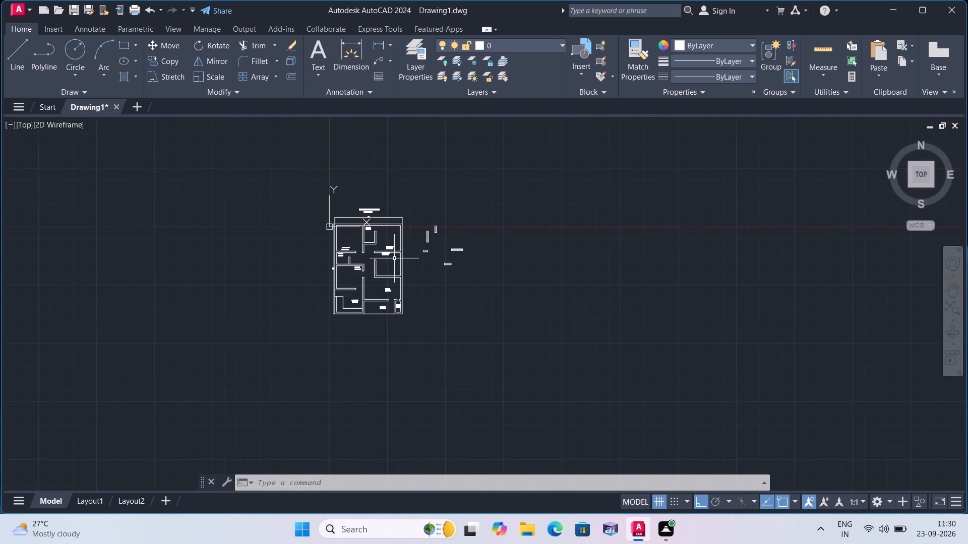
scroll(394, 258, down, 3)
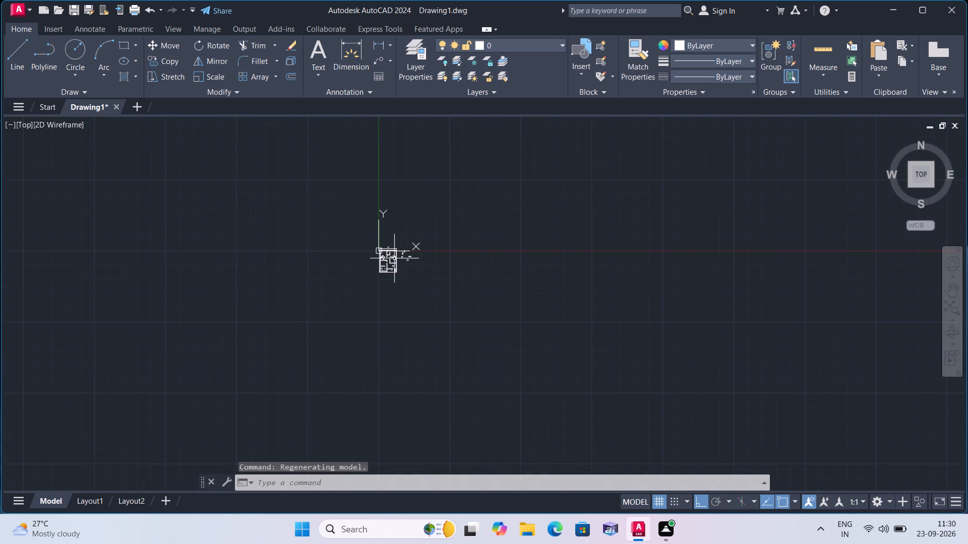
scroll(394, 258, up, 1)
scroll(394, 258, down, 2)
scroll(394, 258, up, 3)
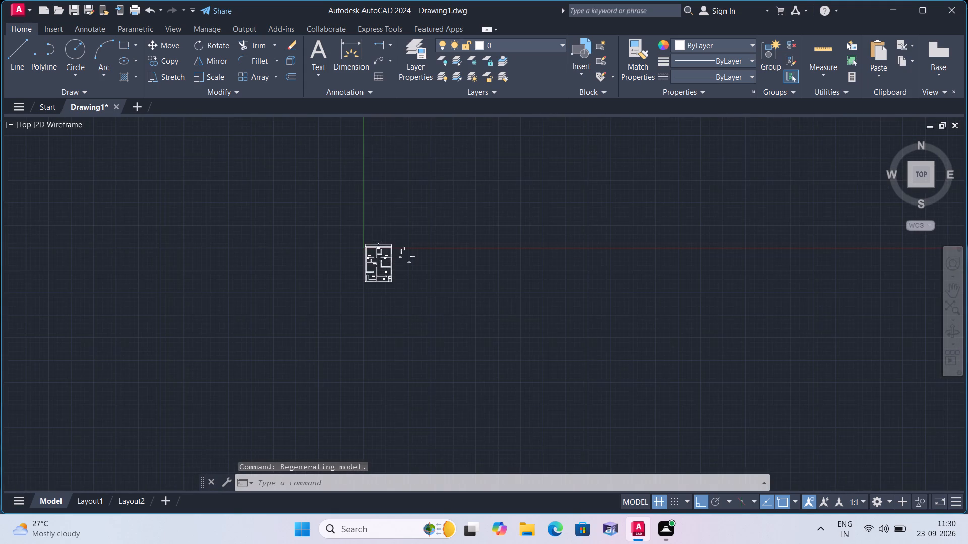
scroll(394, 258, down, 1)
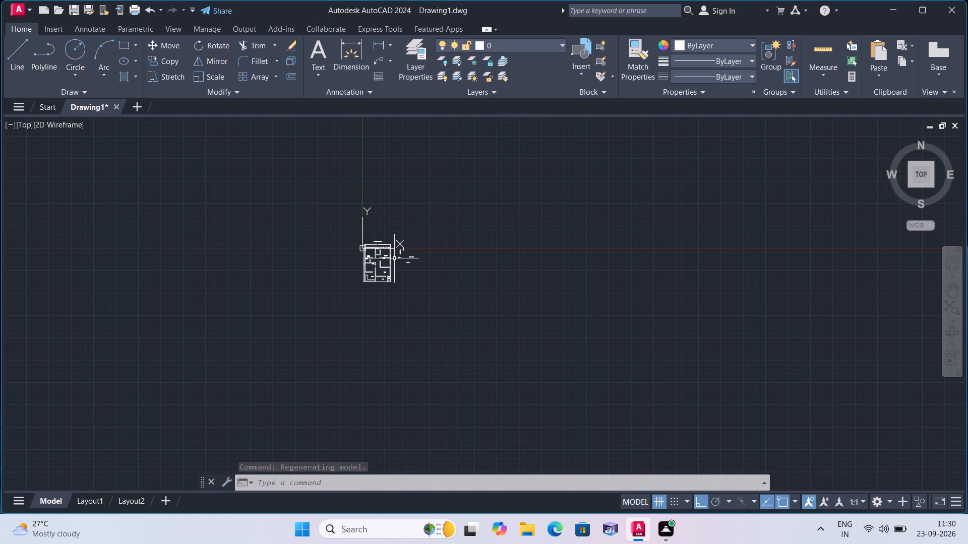
With Ortho off, copy the horizontal 5' symbol by its lower midpoint to the inner-line midpoint of the 11.7X11.5 bedroom's top exterior wall.
scroll(440, 264, up, 3)
scroll(290, 255, up, 1)
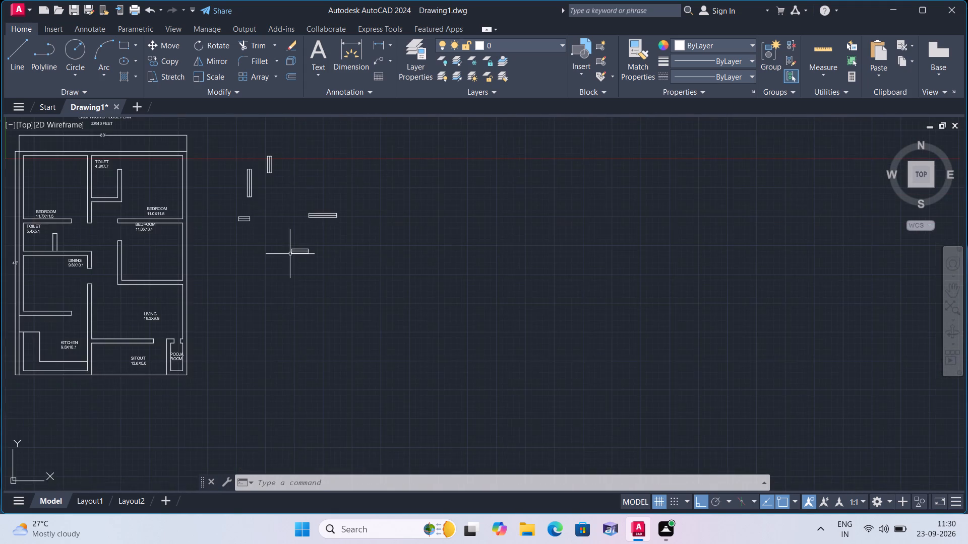
middle_drag(294, 258, 463, 372)
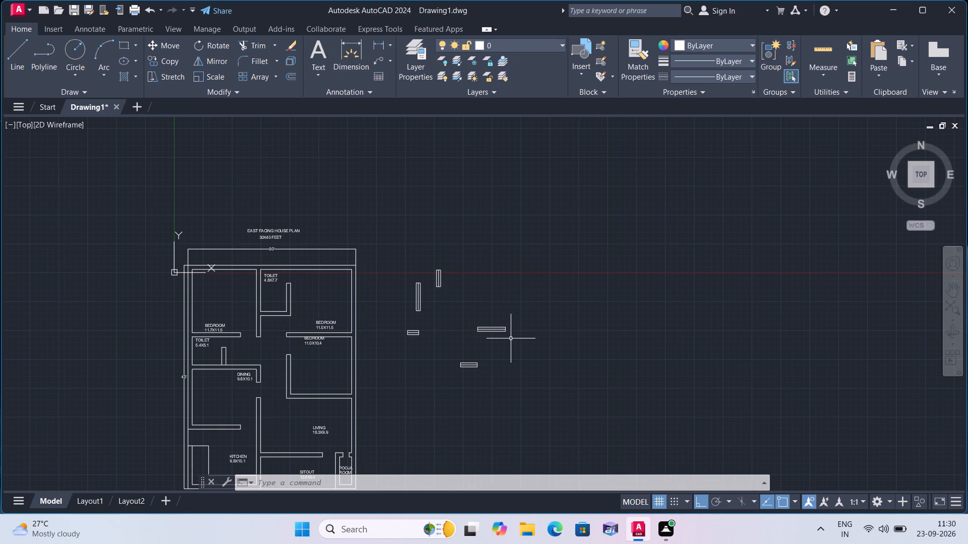
click(511, 338)
click(466, 305)
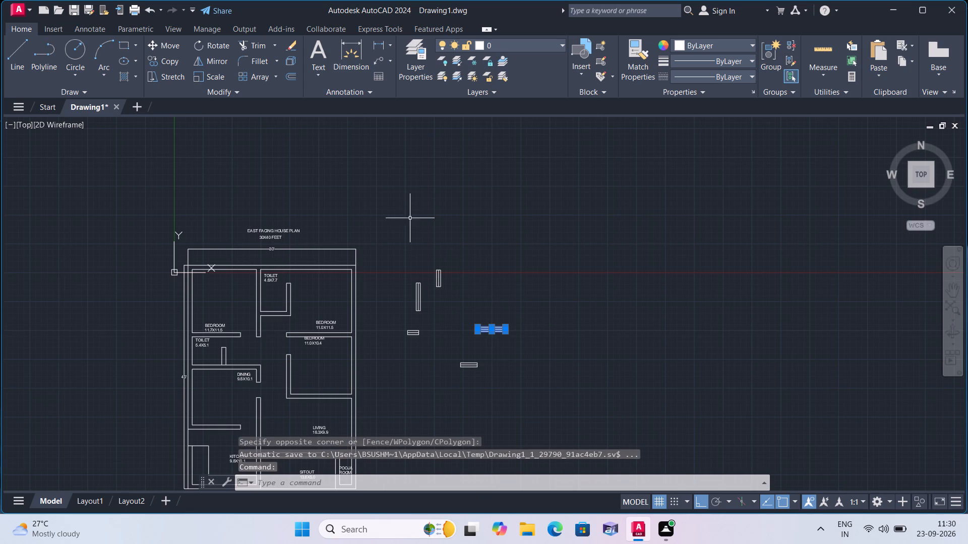
click(170, 60)
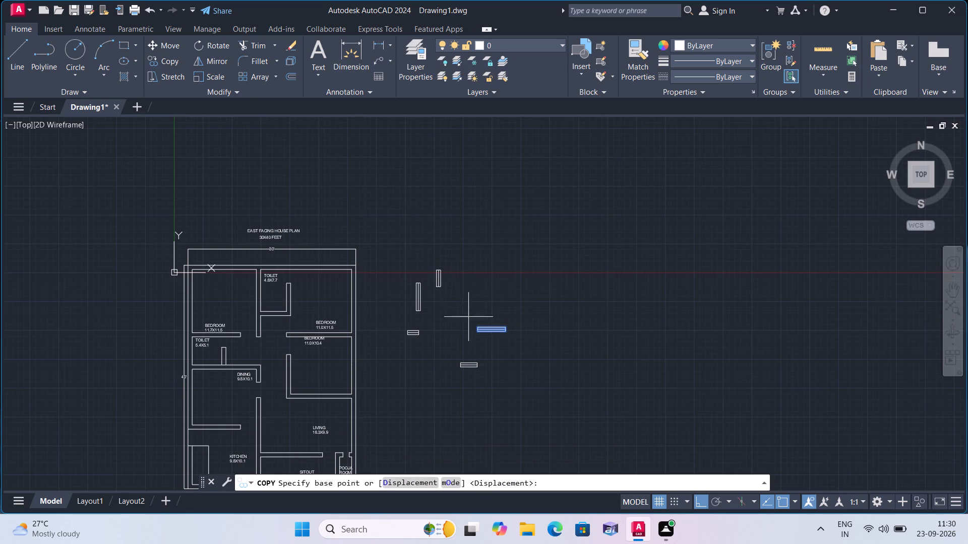
scroll(493, 339, up, 5)
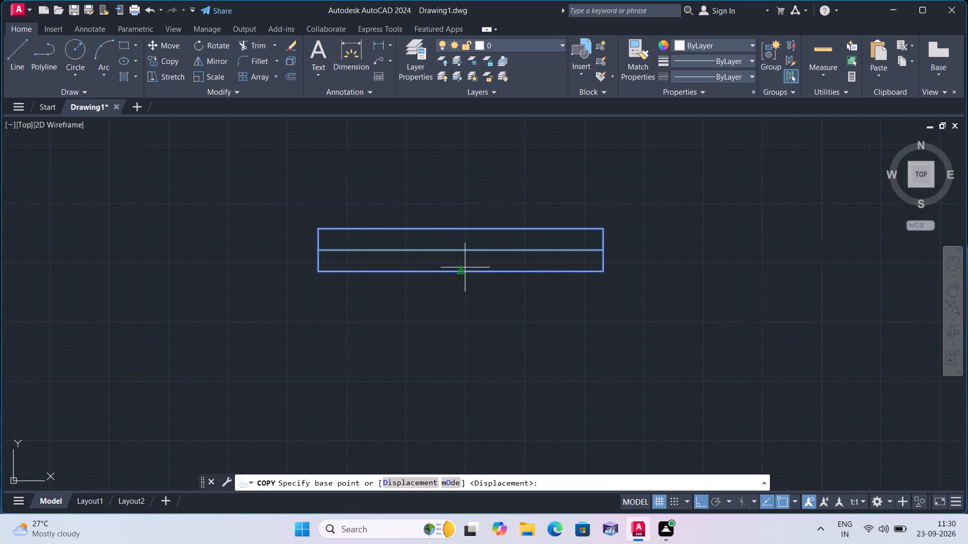
click(464, 272)
scroll(379, 235, down, 3)
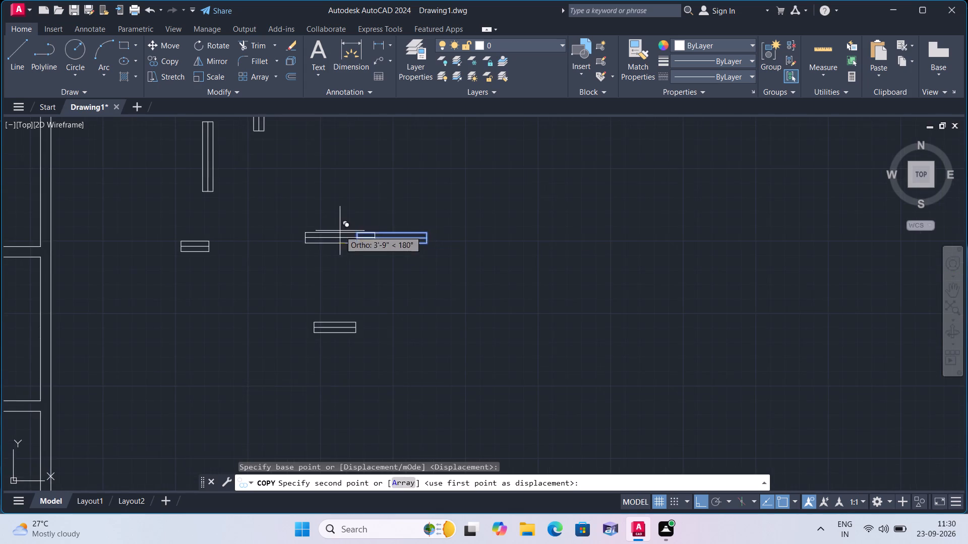
scroll(336, 229, down, 1)
middle_drag(336, 229, 446, 279)
key(F8)
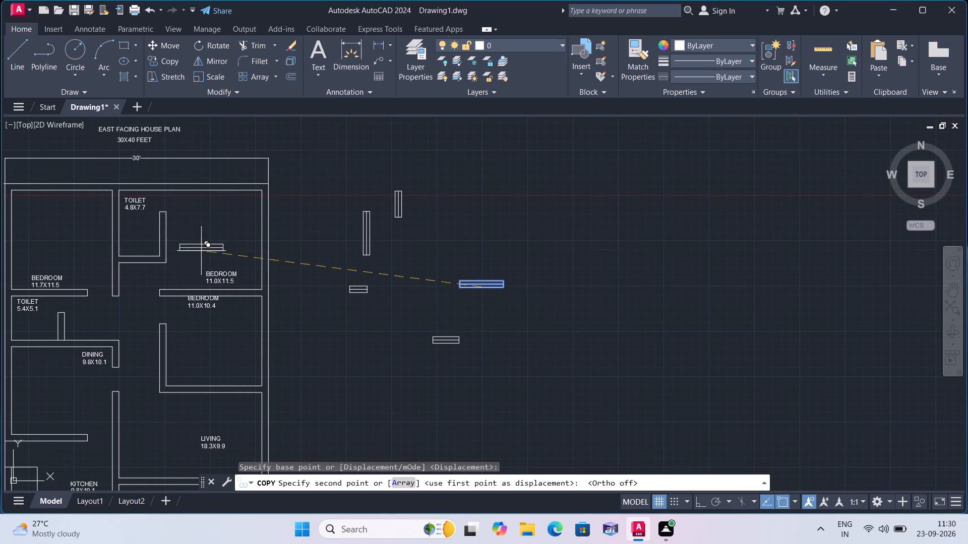
middle_drag(66, 250, 202, 296)
scroll(232, 257, up, 3)
scroll(198, 231, down, 3)
middle_drag(193, 234, 260, 306)
scroll(237, 288, up, 2)
click(237, 287)
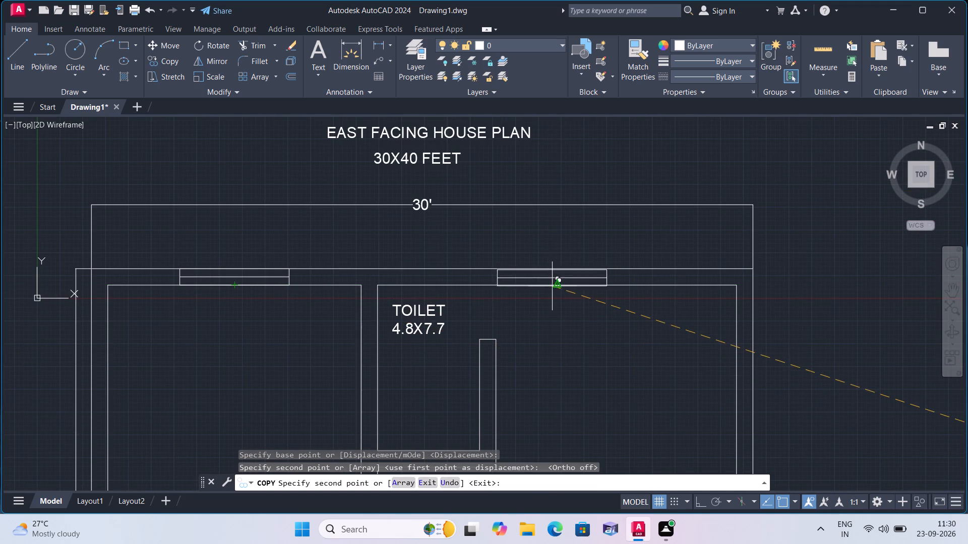
Place a second copy of the horizontal 5' symbol in the top exterior wall of the 11.0X11.5 bedroom, aligned on the inner wall line.
scroll(554, 285, up, 1)
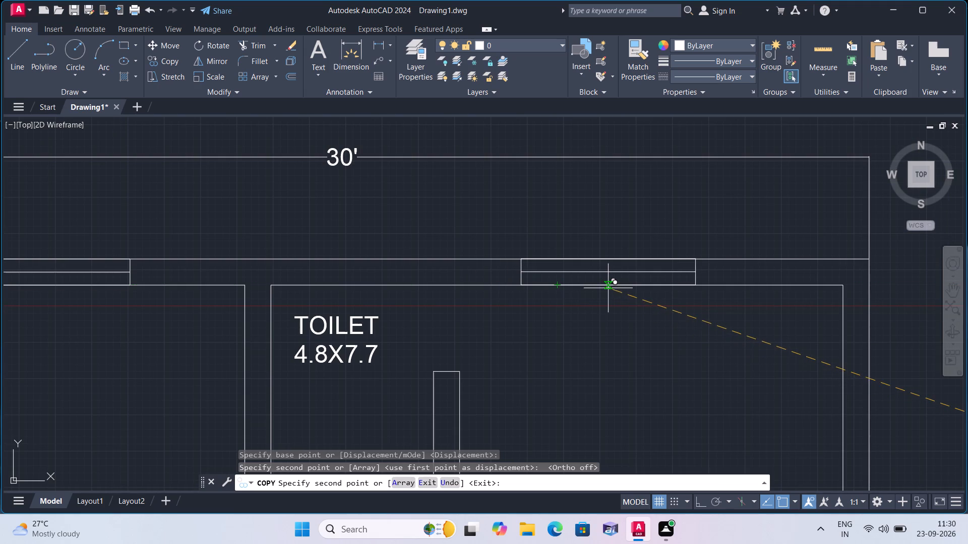
scroll(611, 287, up, 3)
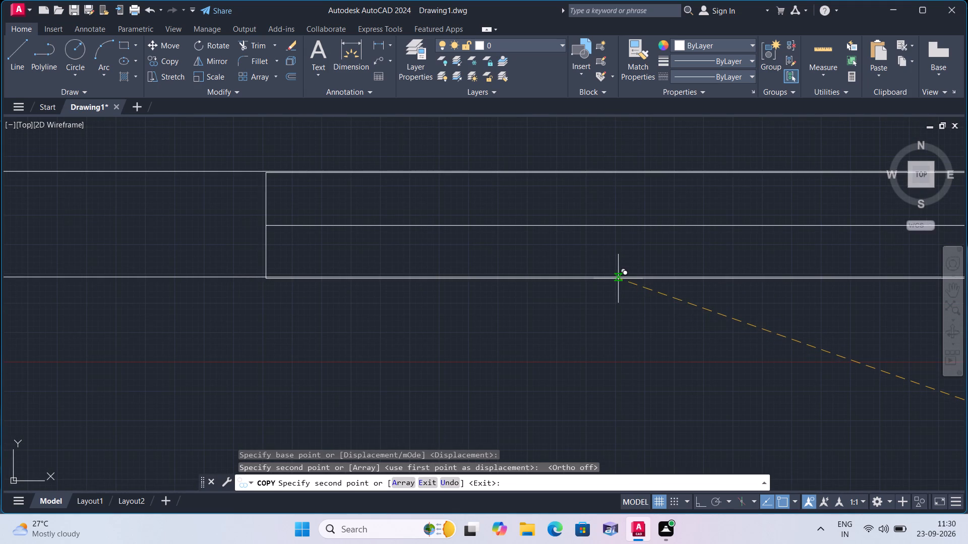
click(619, 277)
scroll(612, 292, down, 2)
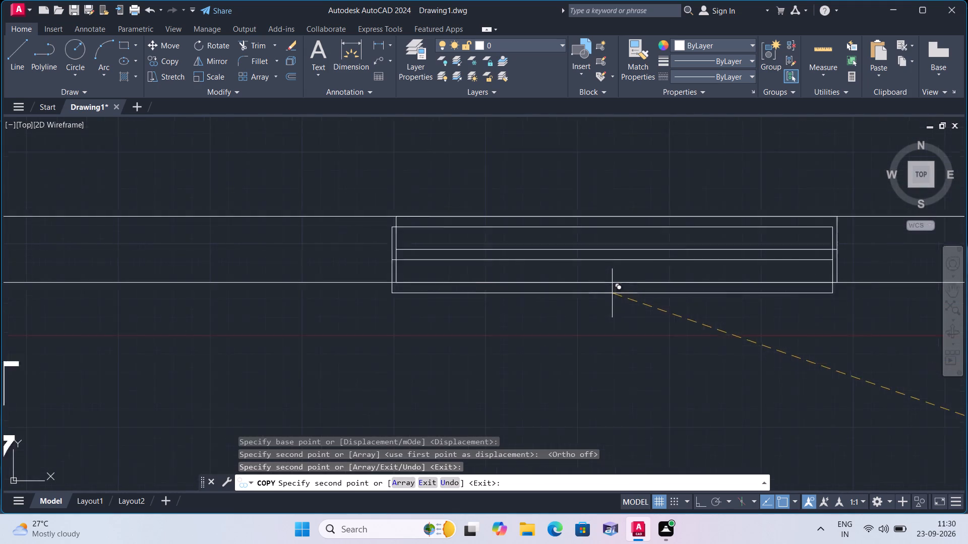
scroll(613, 298, down, 2)
key(Escape)
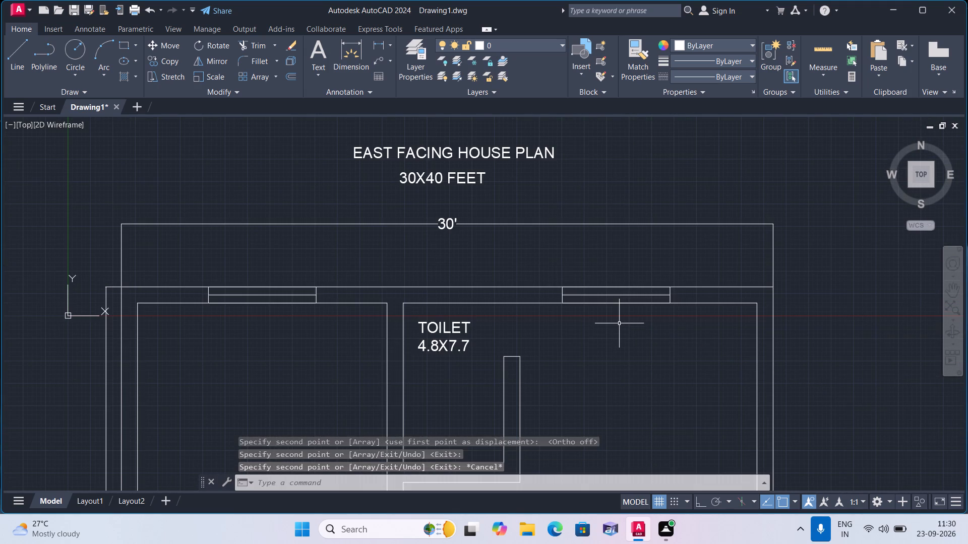
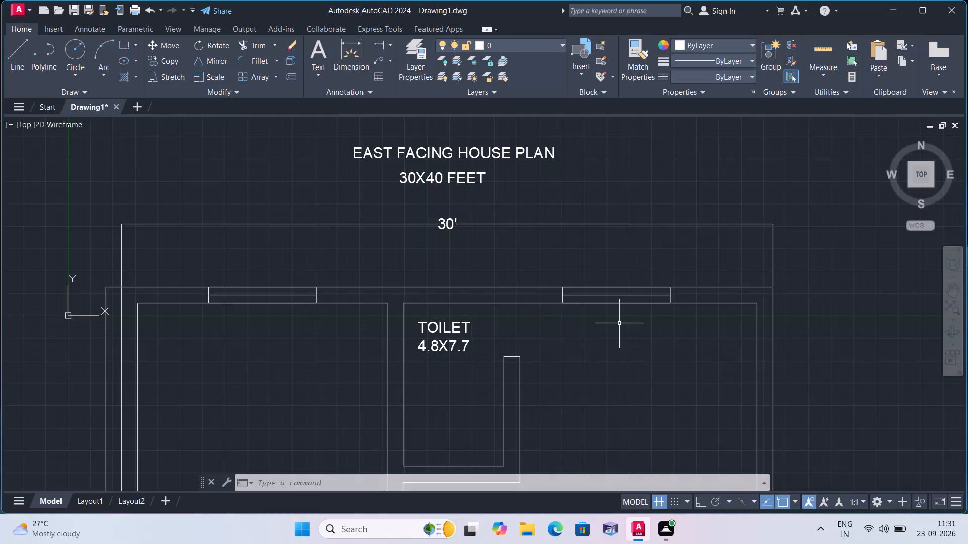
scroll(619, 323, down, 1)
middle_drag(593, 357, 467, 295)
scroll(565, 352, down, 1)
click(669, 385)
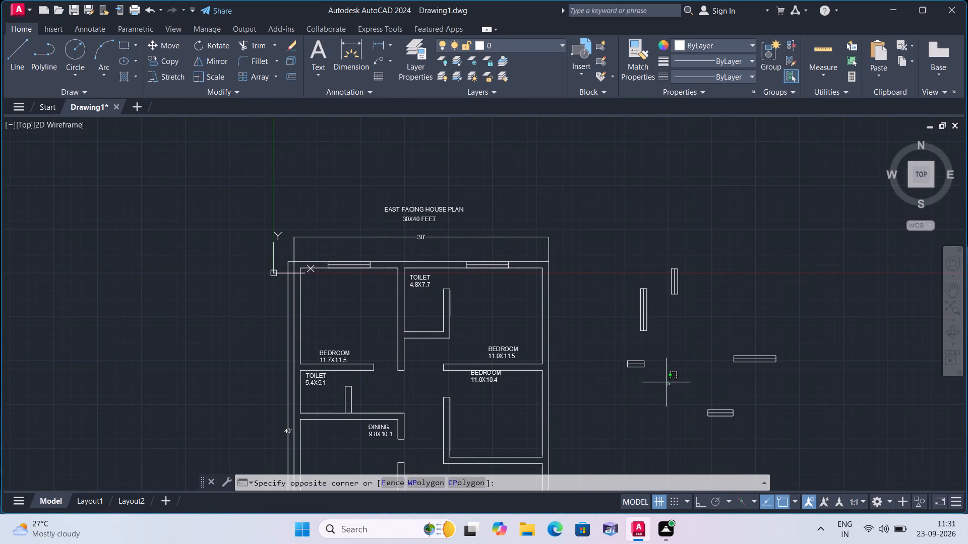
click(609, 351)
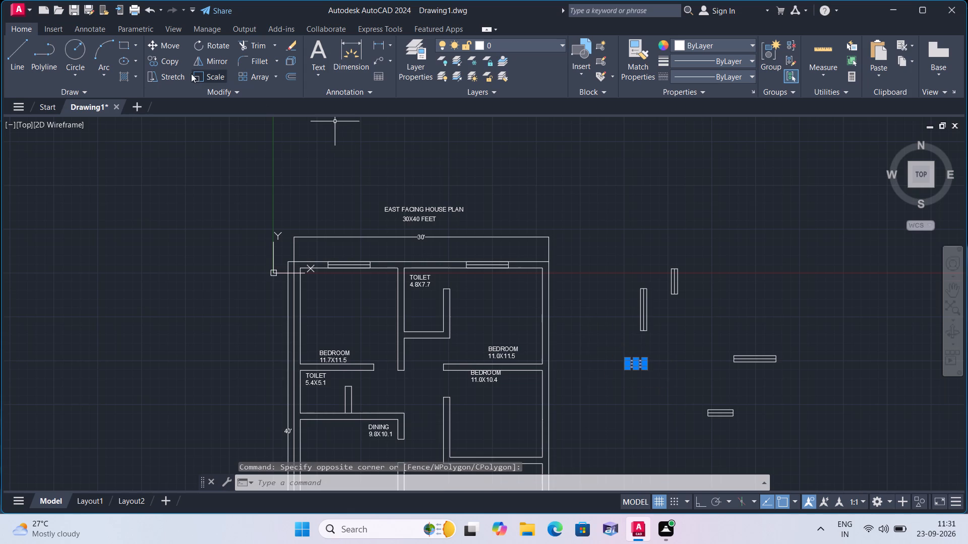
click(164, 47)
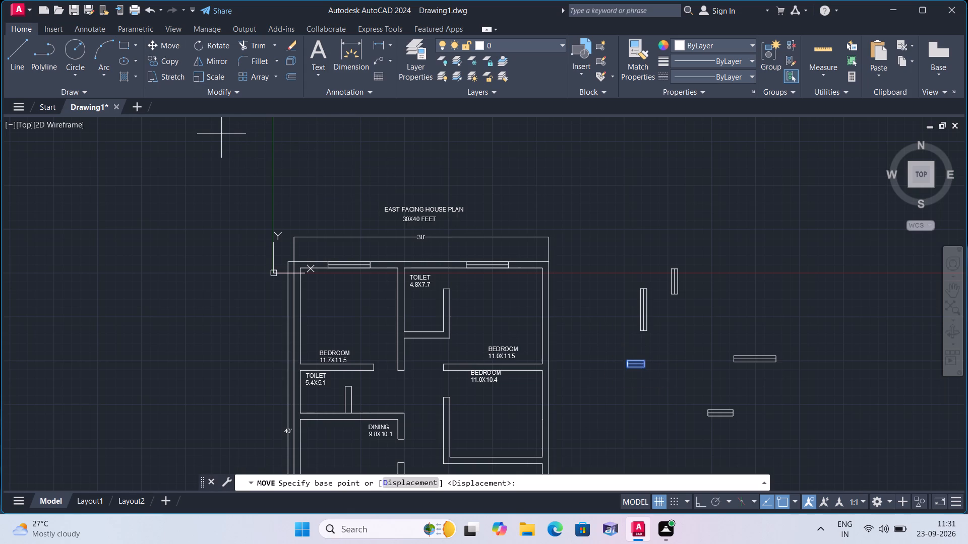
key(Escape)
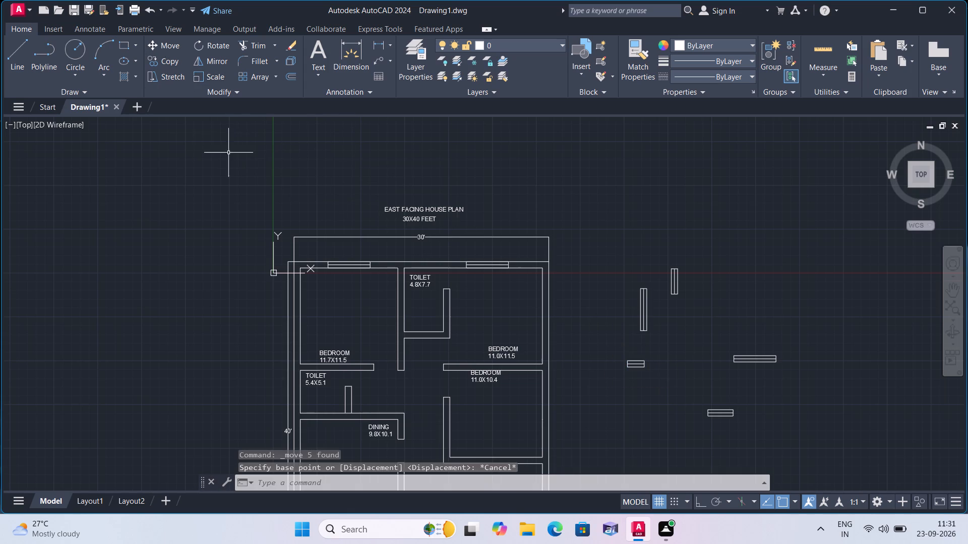
Copy the horizontal 2' symbol by its lower midpoint onto the inner line of the top exterior wall of the 4.8X7.7 toilet.
scroll(666, 391, up, 2)
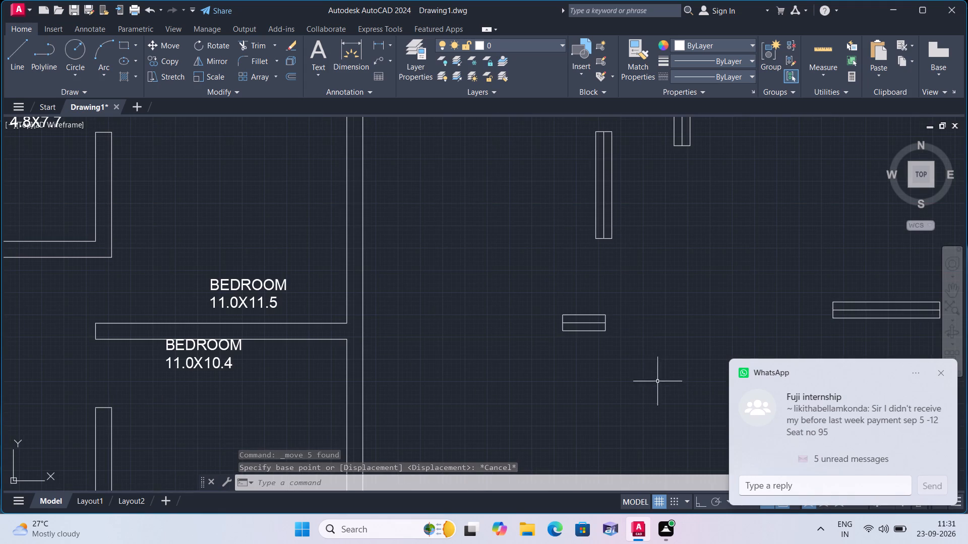
click(653, 378)
click(536, 292)
scroll(532, 291, up, 1)
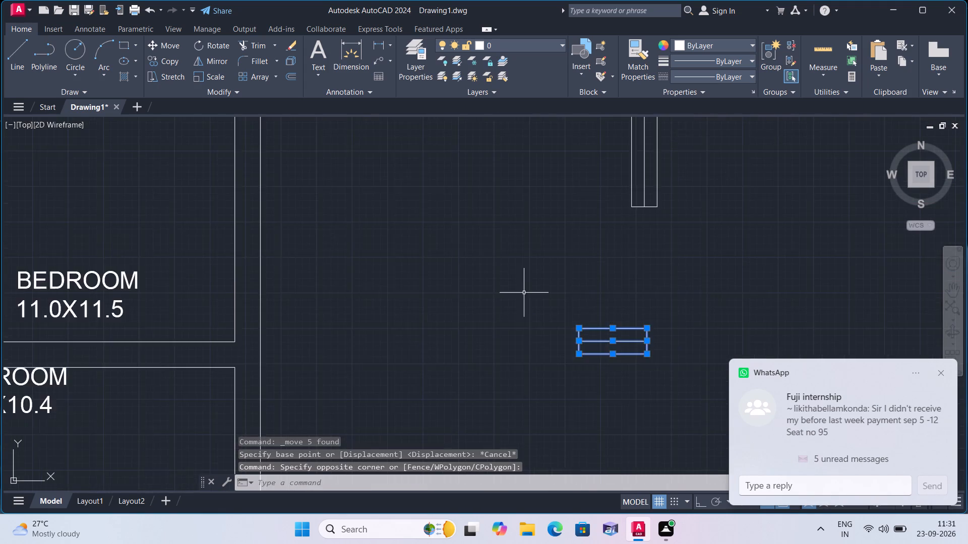
scroll(508, 296, down, 1)
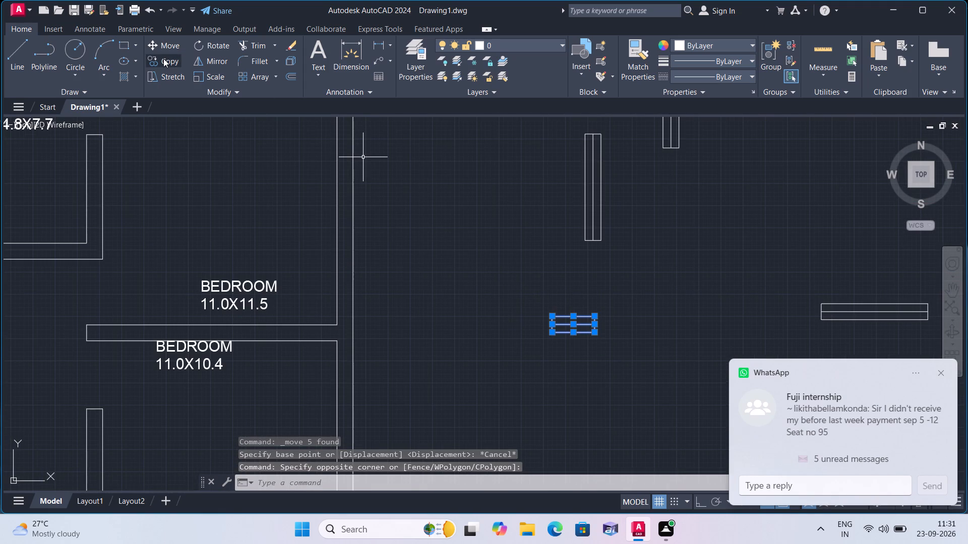
click(163, 58)
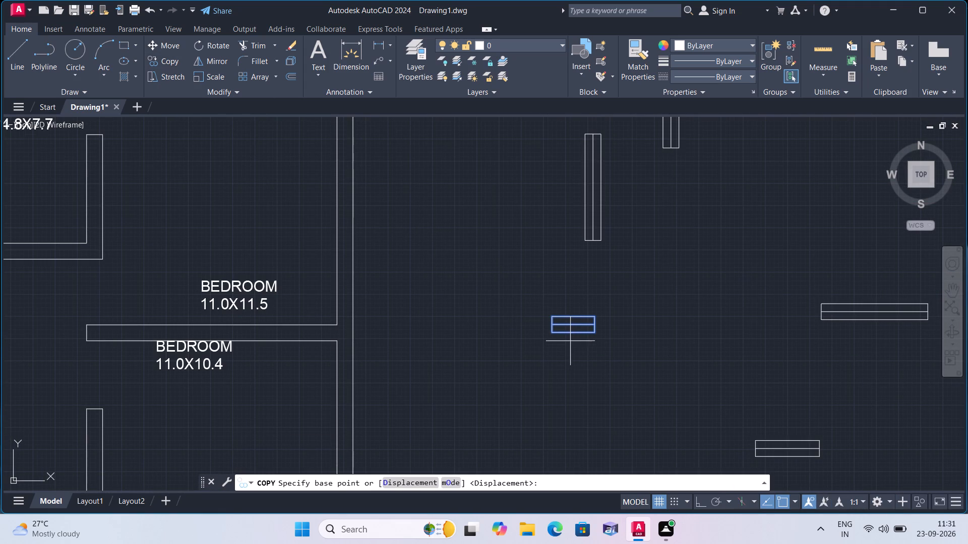
click(574, 334)
scroll(387, 233, down, 2)
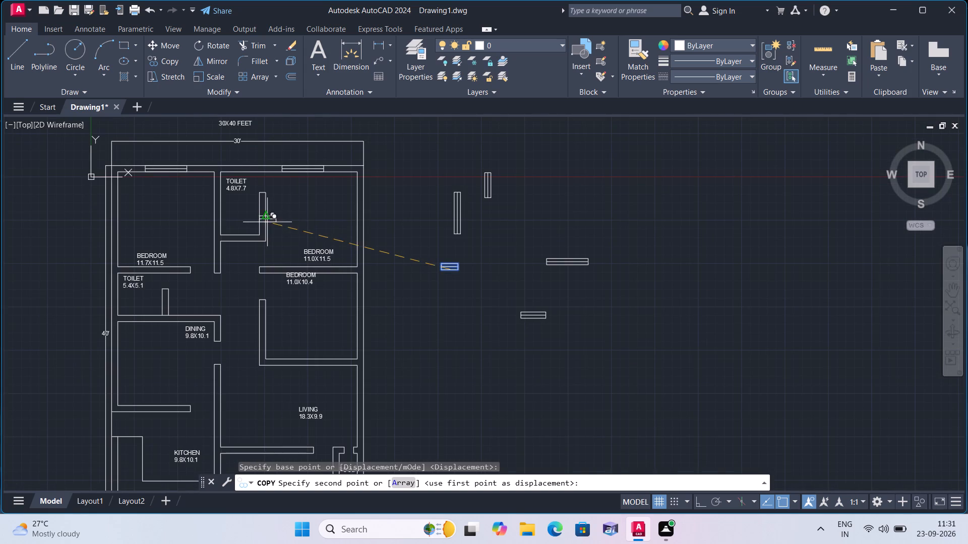
scroll(219, 170, up, 2)
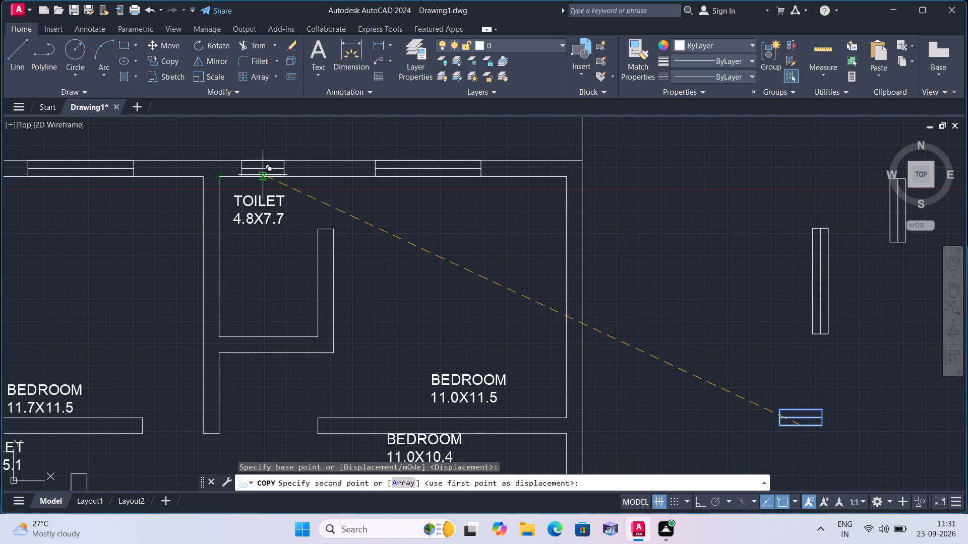
click(266, 177)
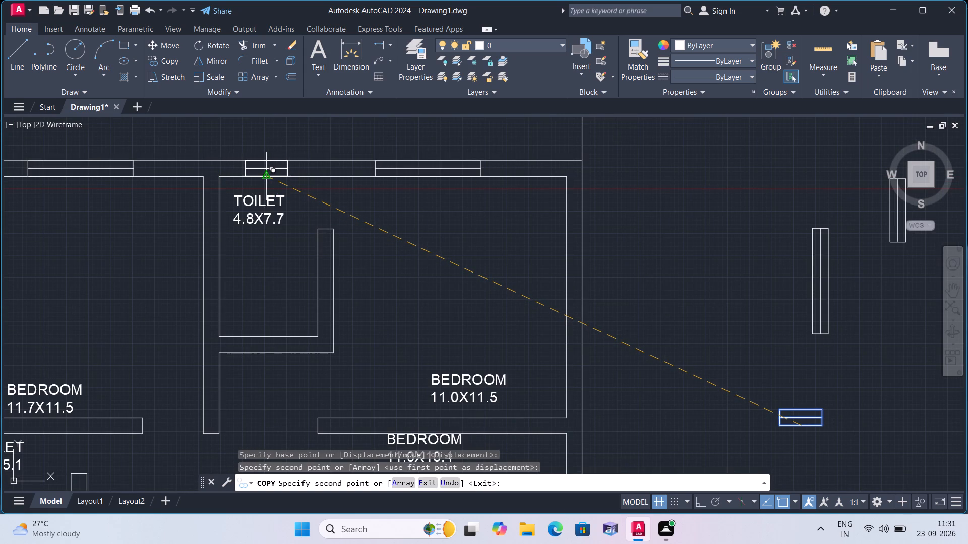
key(Escape)
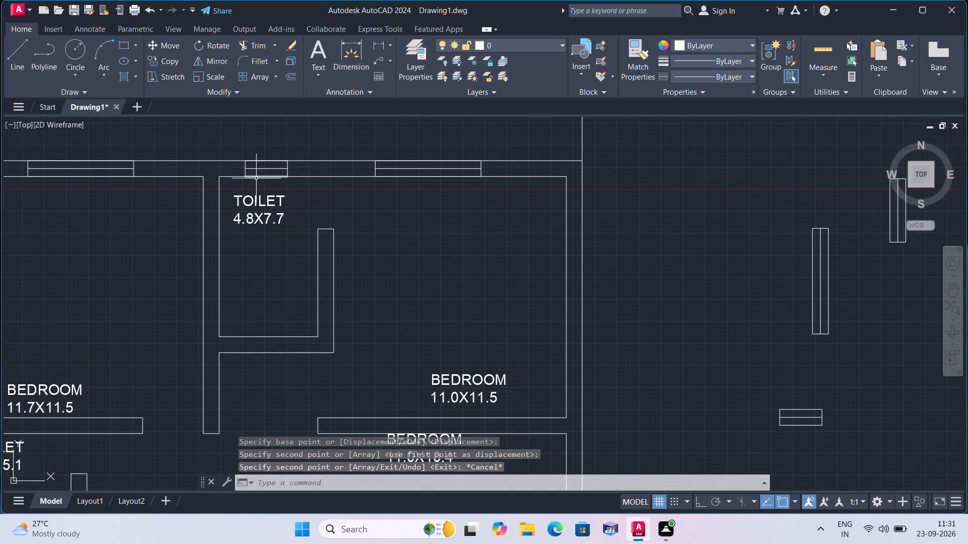
With Ortho on, rotate the original 2' symbol beside the plan by 90° so it stands vertical.
scroll(256, 179, down, 1)
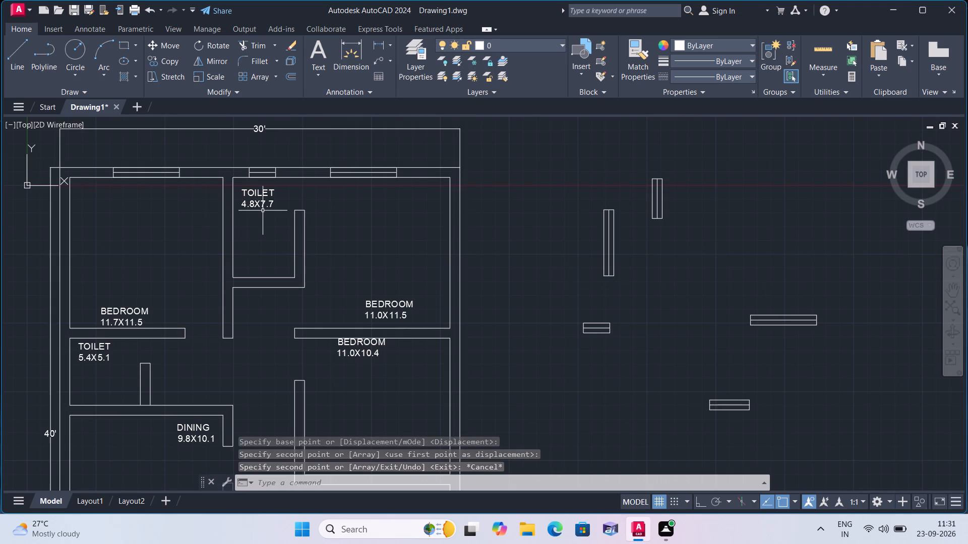
scroll(274, 215, down, 1)
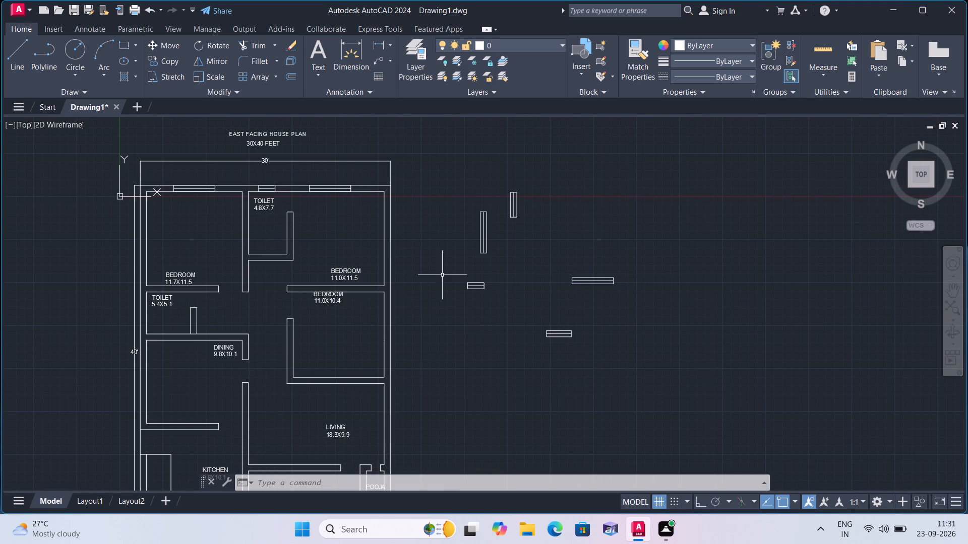
scroll(513, 322, up, 3)
click(453, 249)
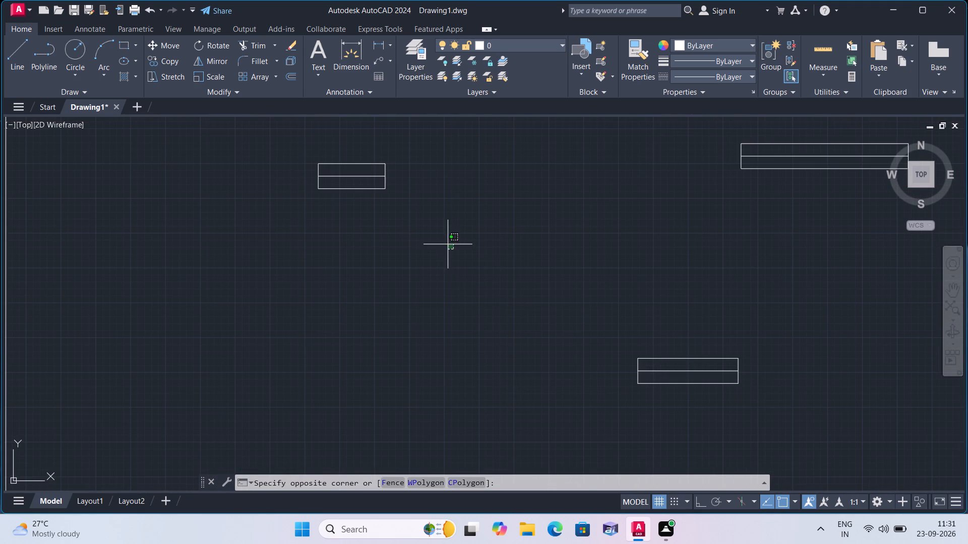
click(281, 136)
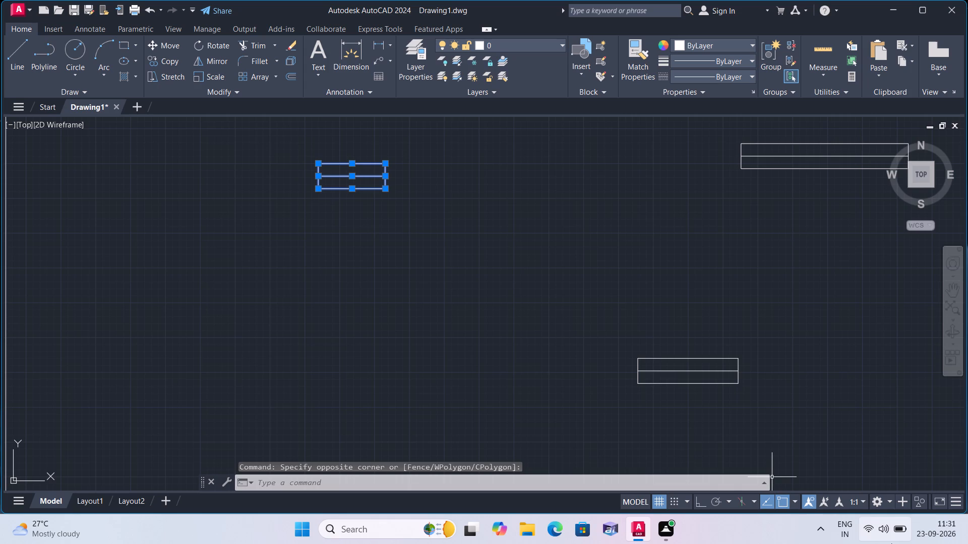
click(705, 502)
click(215, 44)
click(362, 167)
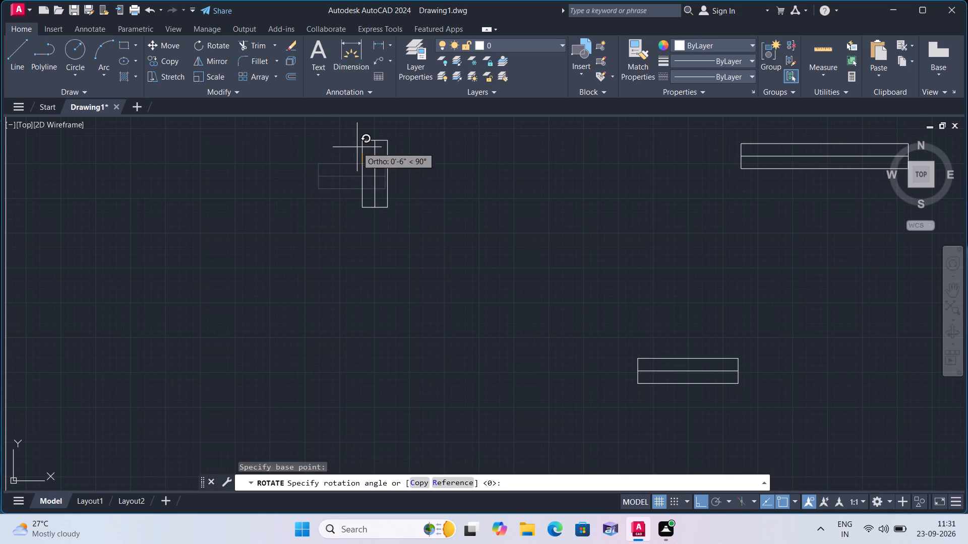
click(356, 140)
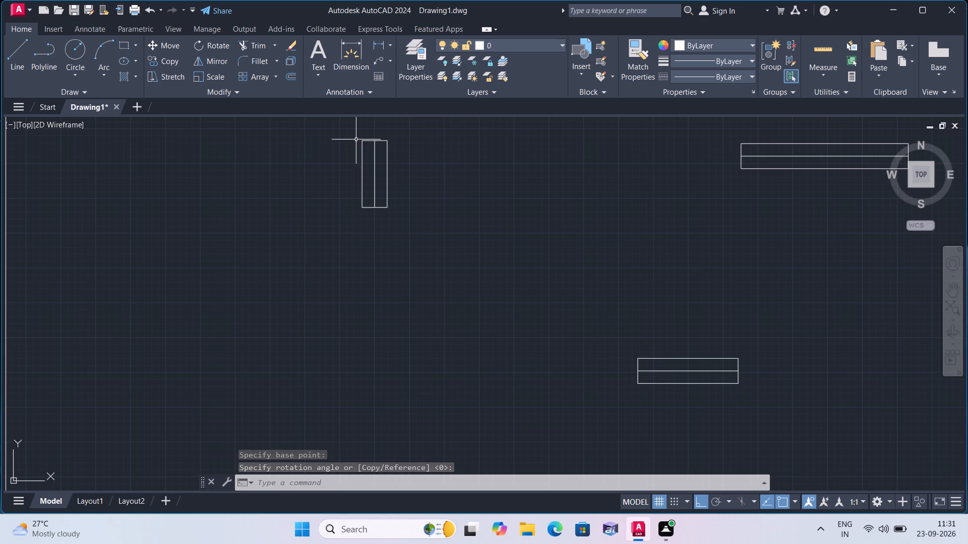
With Ortho off, move the vertical 2' symbol by its right-side midpoint to the inner-line midpoint of the 5.4X5.1 toilet's left exterior wall.
scroll(367, 166, down, 1)
click(421, 215)
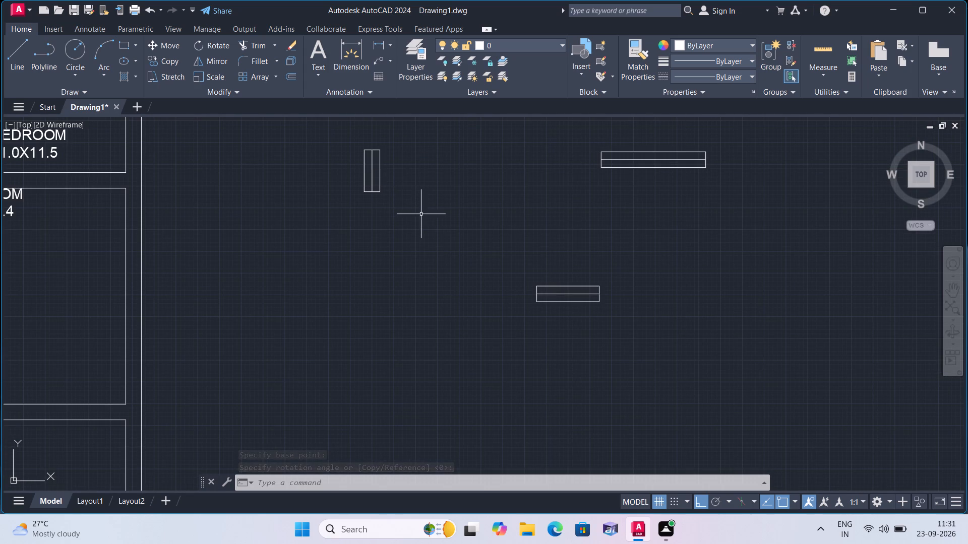
click(334, 128)
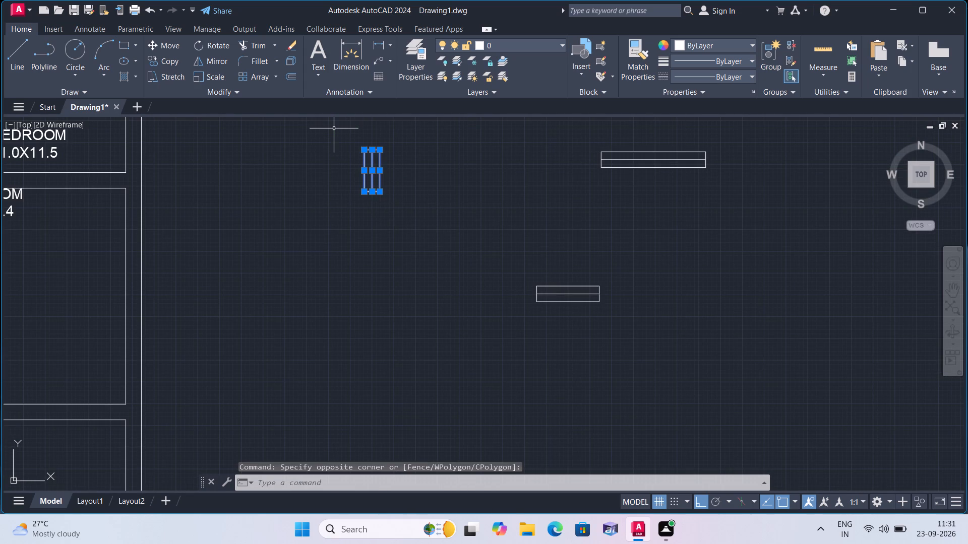
key(F8)
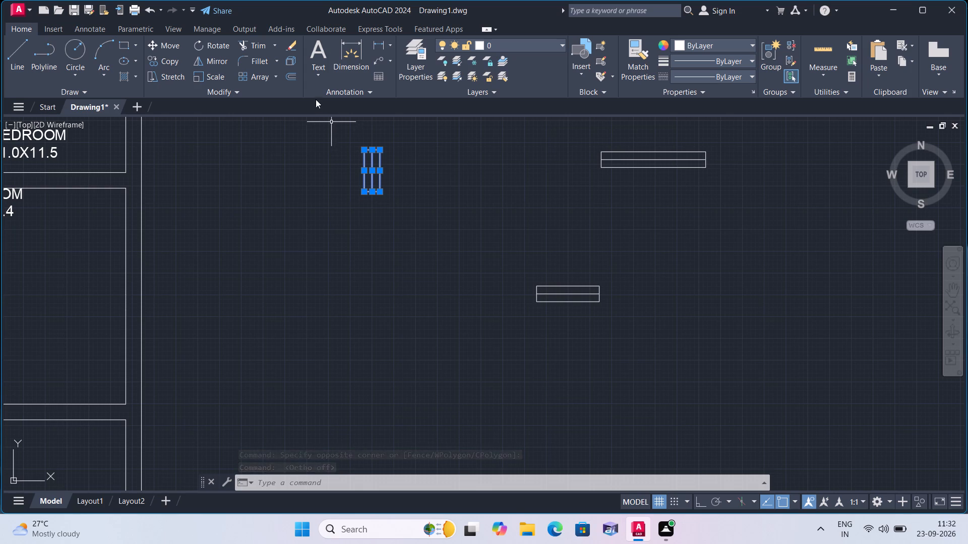
click(172, 49)
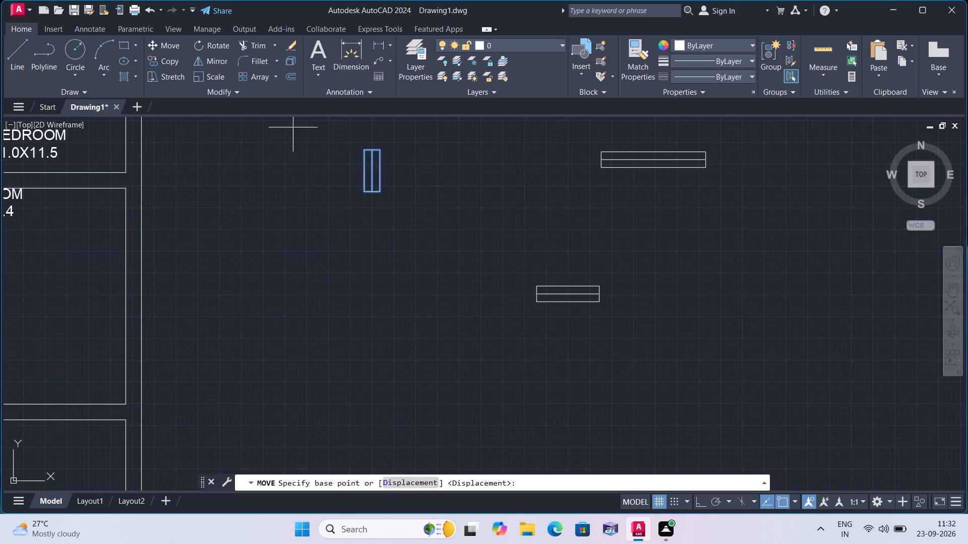
click(380, 171)
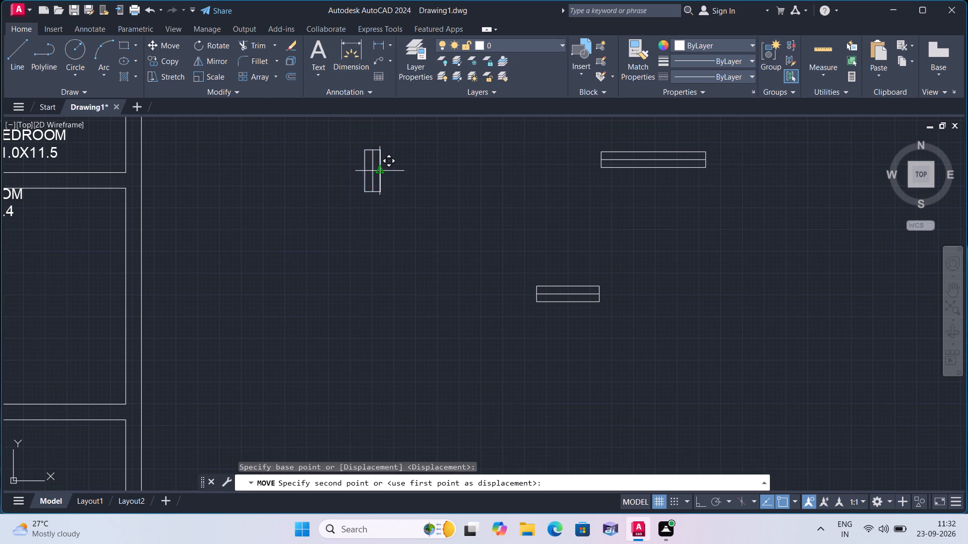
scroll(213, 220, down, 2)
middle_drag(129, 259, 445, 245)
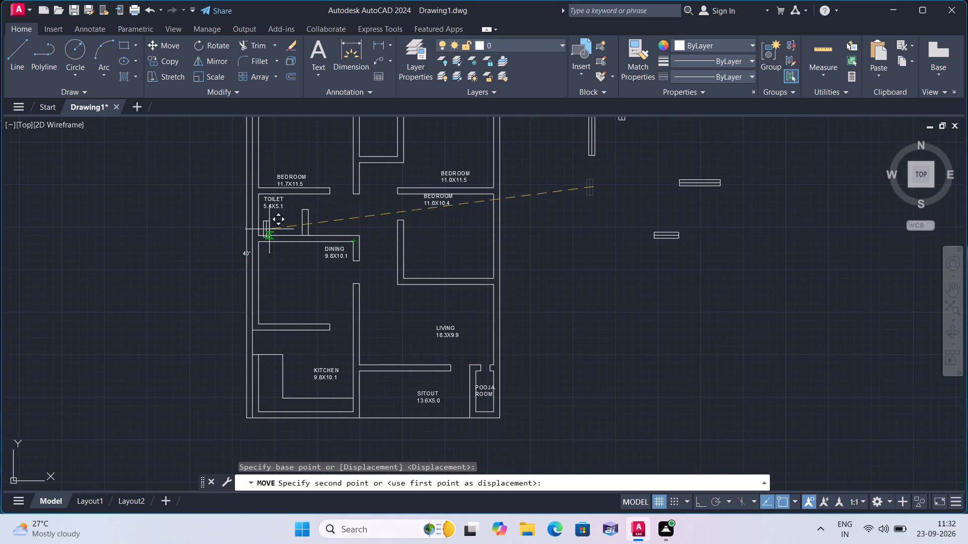
scroll(235, 219, up, 3)
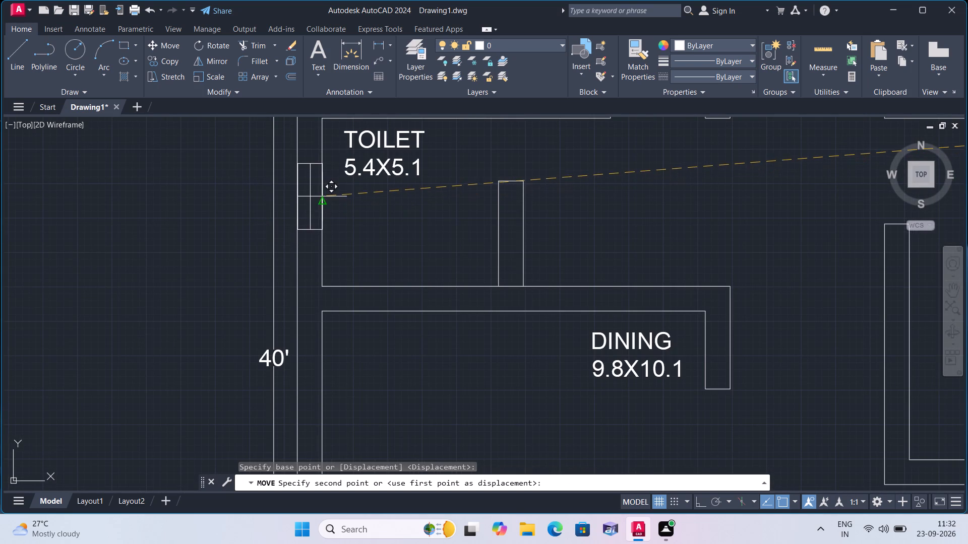
click(322, 201)
Move the vertical 5' symbol by its right-side midpoint to the inner-line midpoint of the 11.7X11.5 bedroom's left exterior wall.
scroll(351, 208, down, 3)
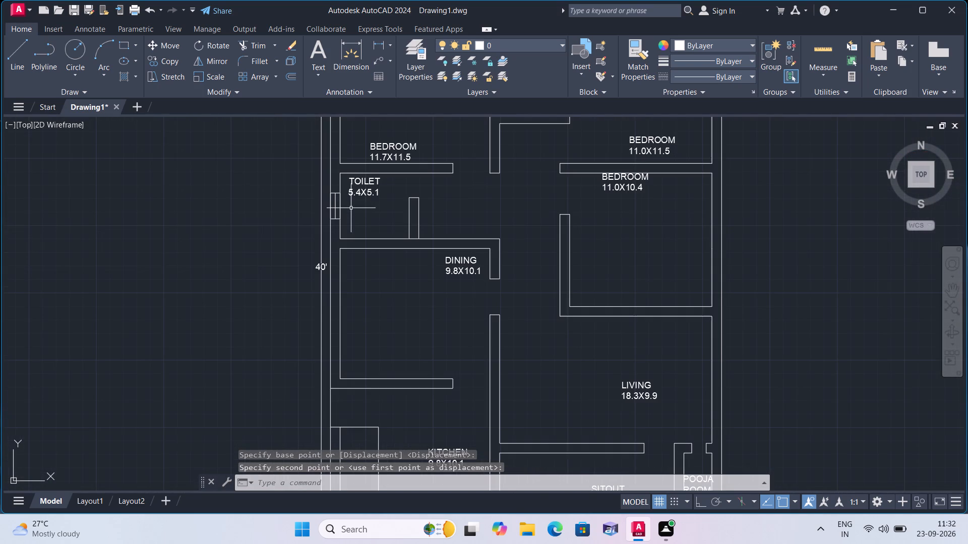
scroll(351, 208, down, 2)
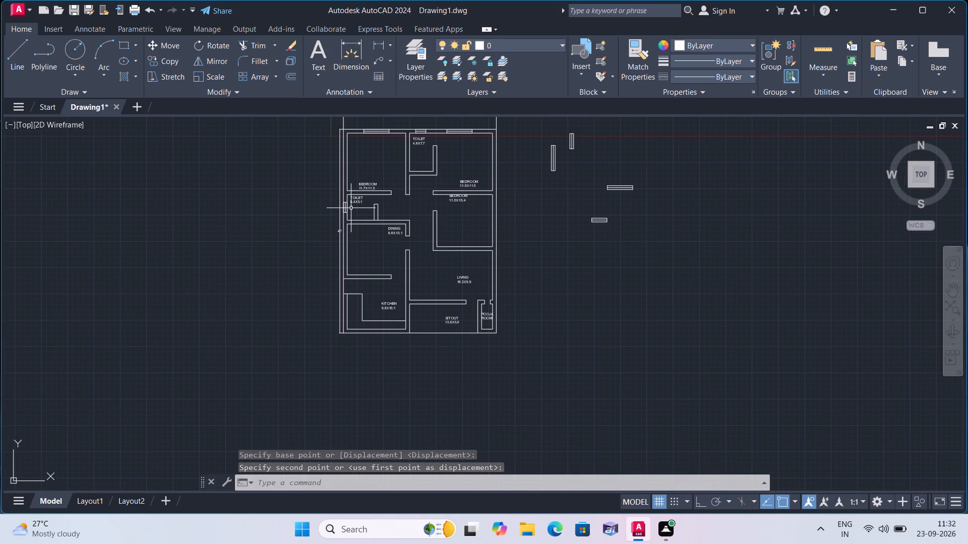
scroll(351, 208, down, 3)
scroll(372, 208, up, 3)
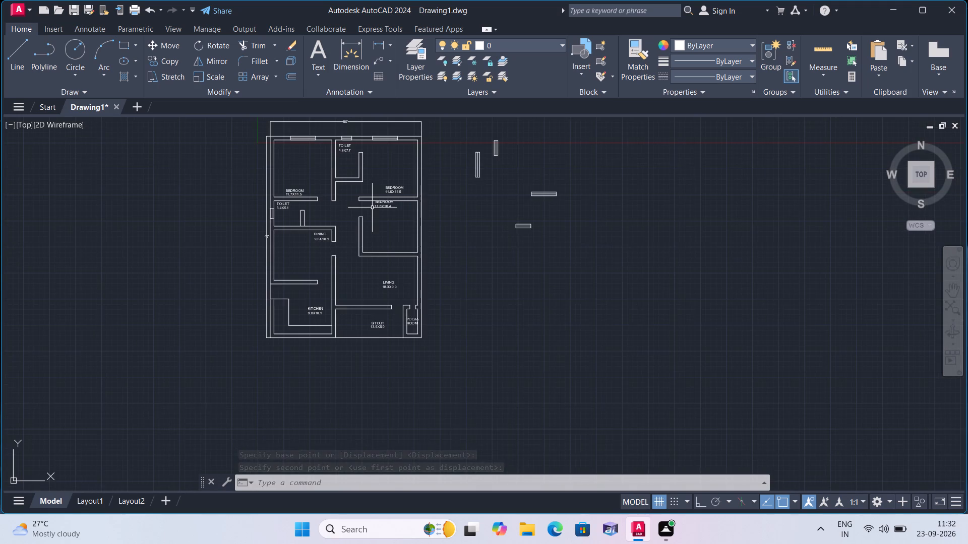
middle_drag(370, 217, 361, 269)
scroll(445, 228, up, 3)
click(543, 249)
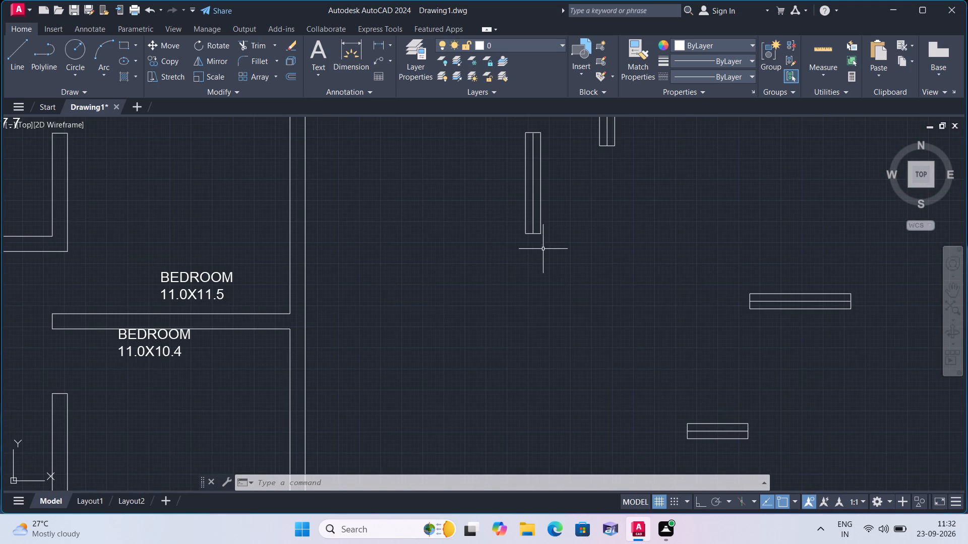
click(474, 119)
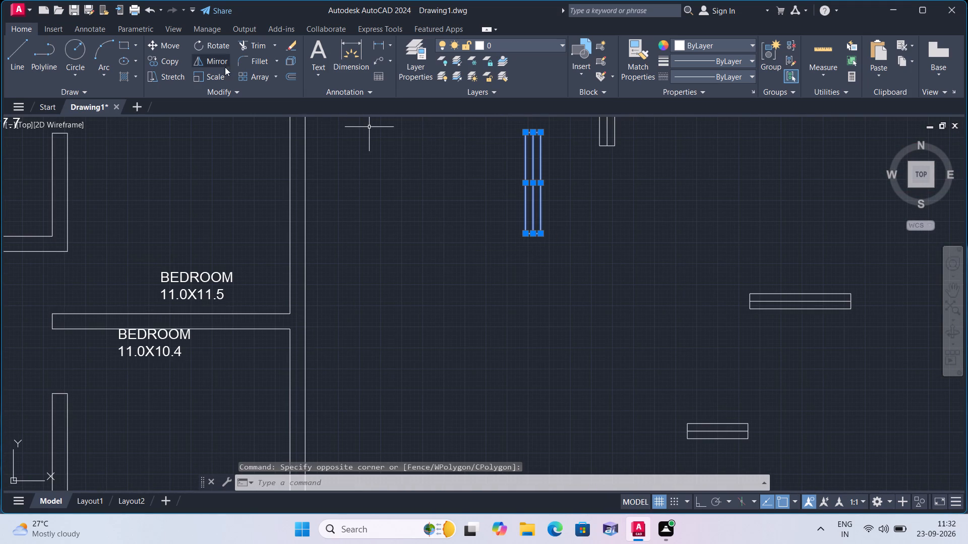
click(159, 42)
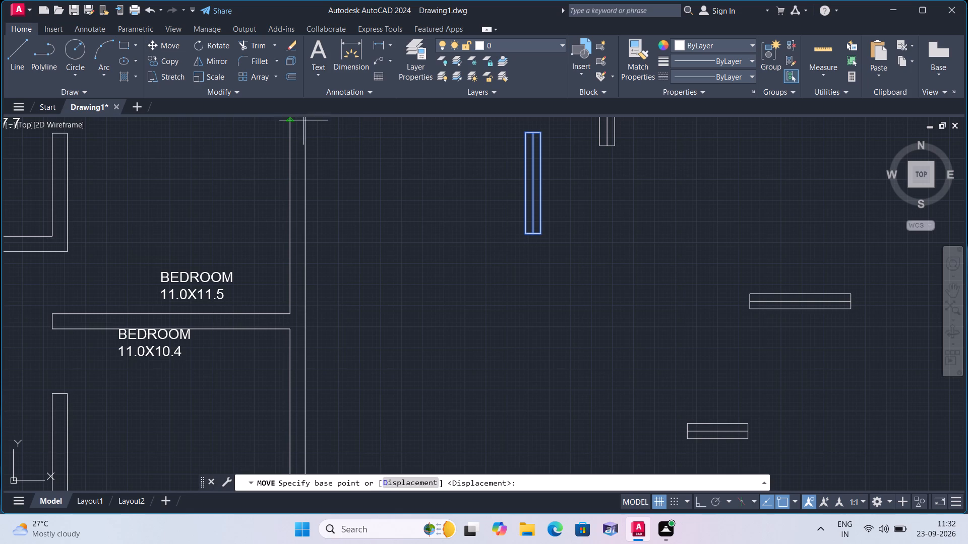
click(541, 181)
scroll(451, 203, down, 3)
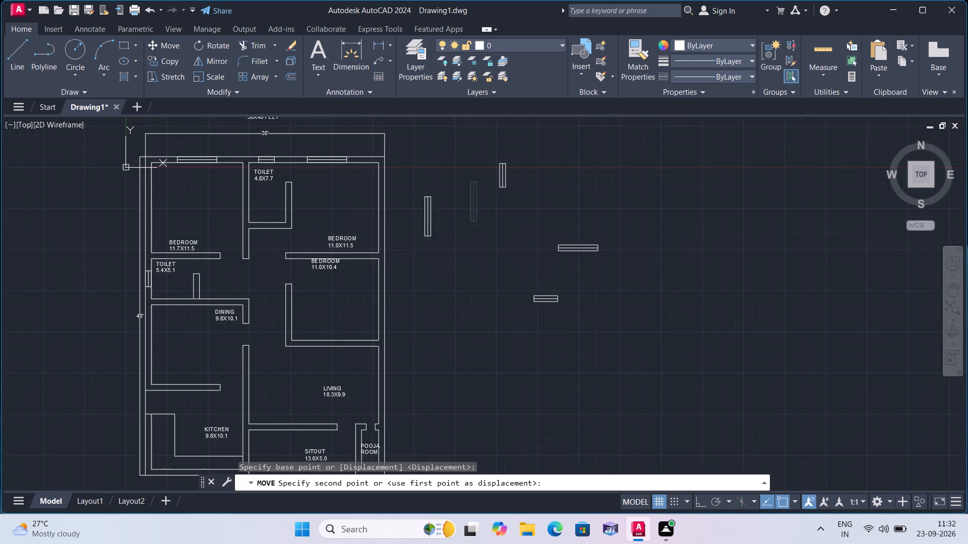
middle_drag(347, 248, 406, 245)
scroll(214, 248, up, 2)
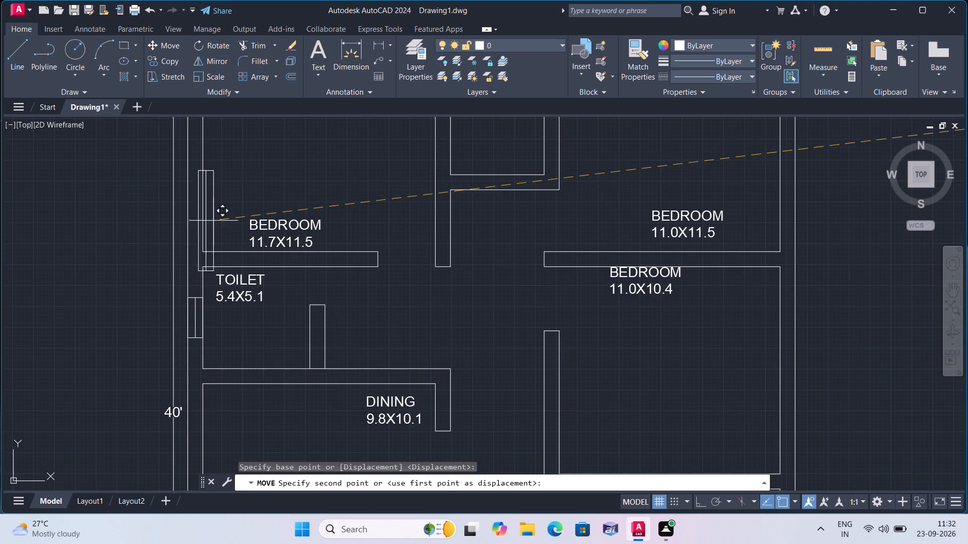
middle_drag(203, 185, 259, 298)
scroll(245, 260, up, 2)
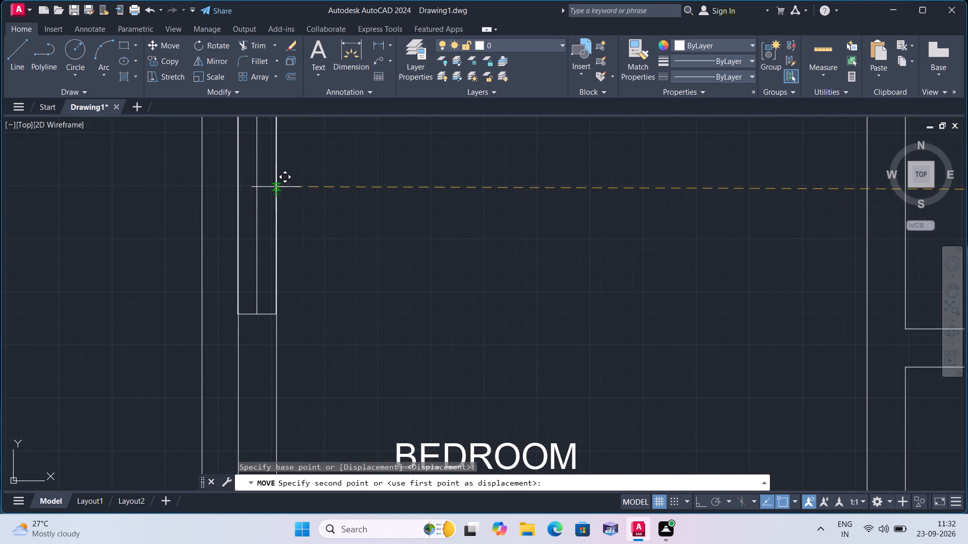
scroll(276, 187, down, 3)
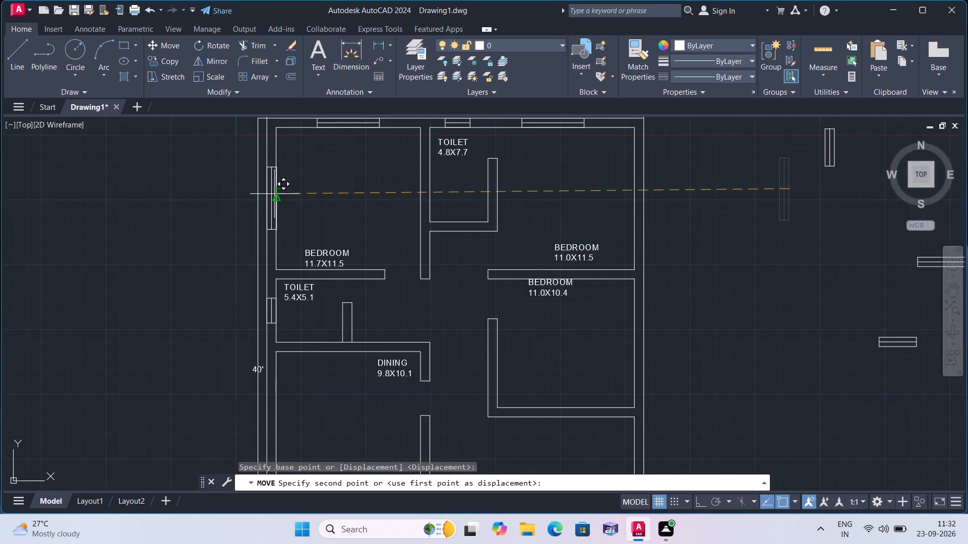
click(274, 198)
Copy the horizontal 5' symbol by its upper midpoint to the upper-line midpoint of the wall between the living room and sitout.
scroll(317, 202, down, 1)
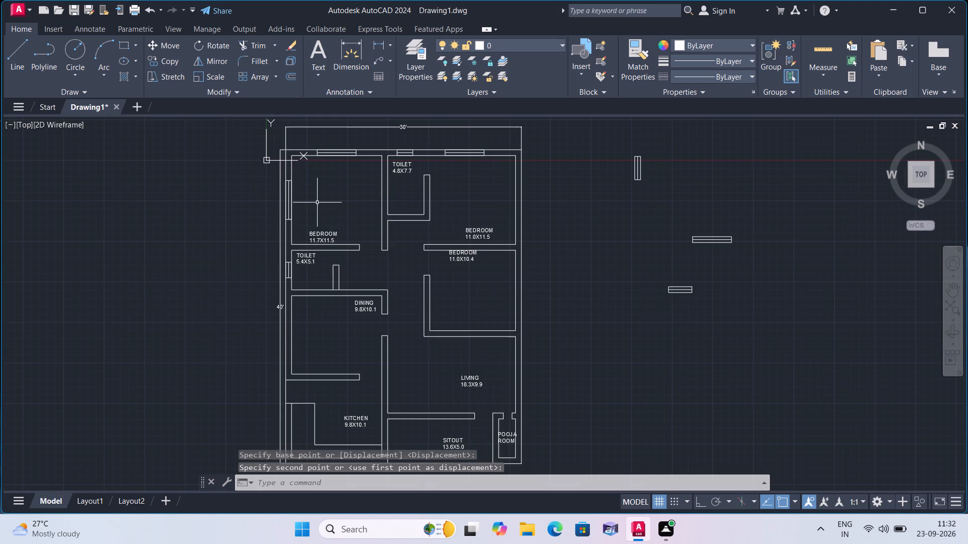
scroll(317, 202, down, 1)
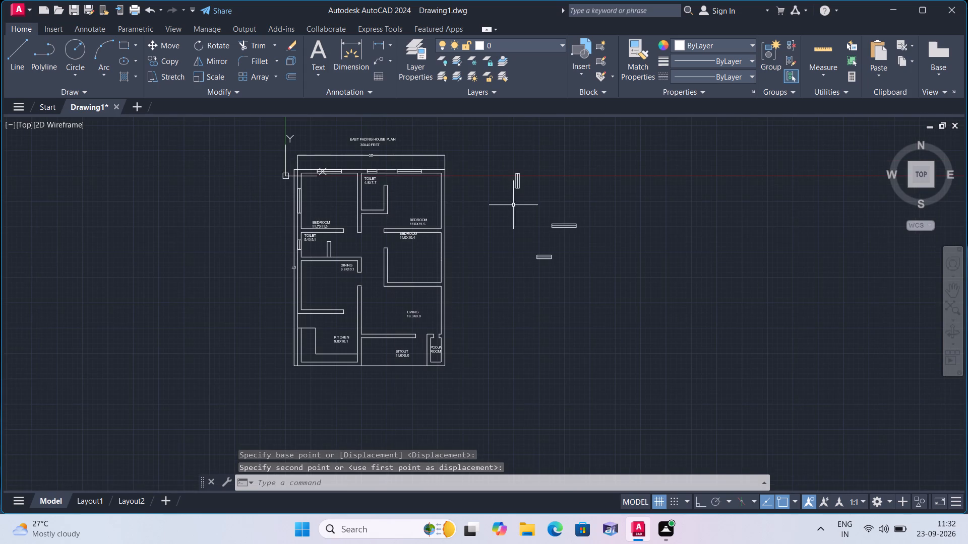
scroll(562, 231, up, 1)
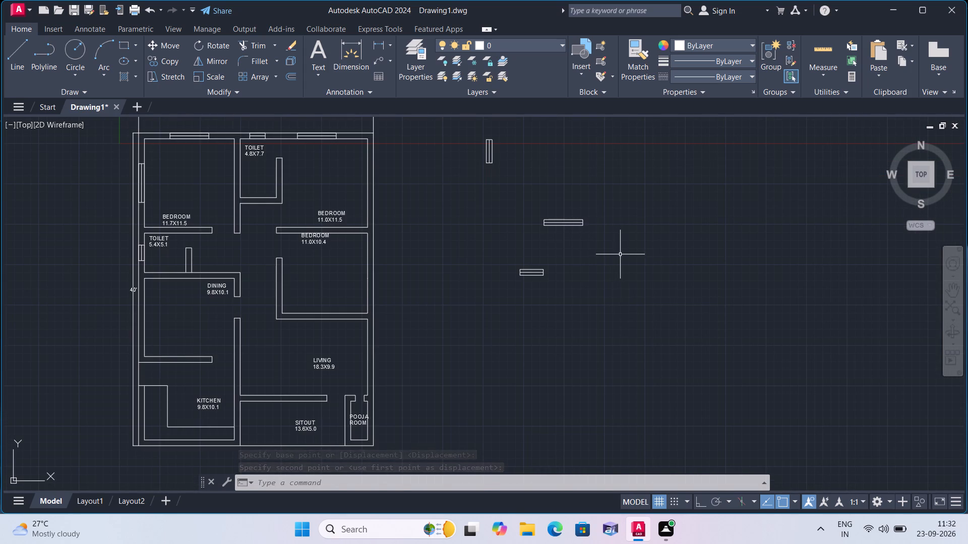
click(621, 255)
click(520, 199)
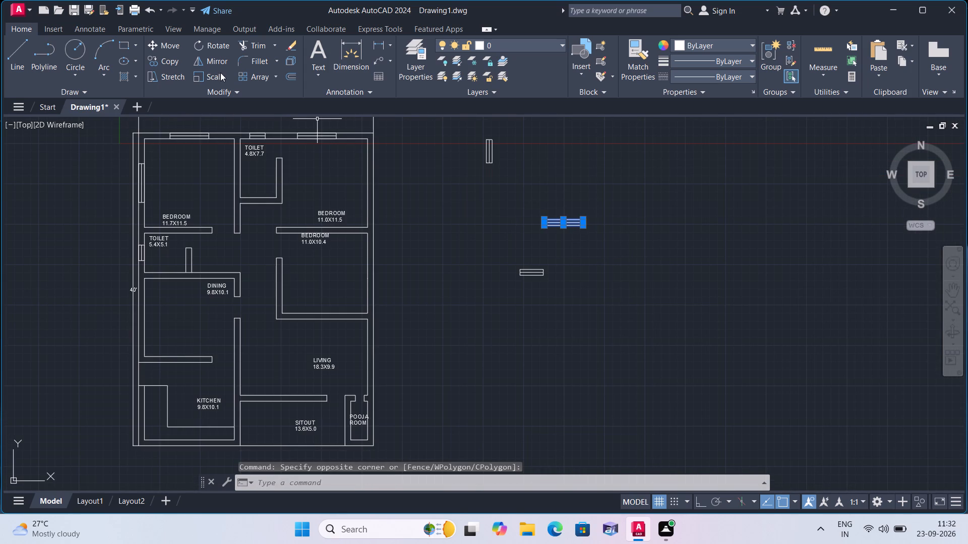
click(162, 59)
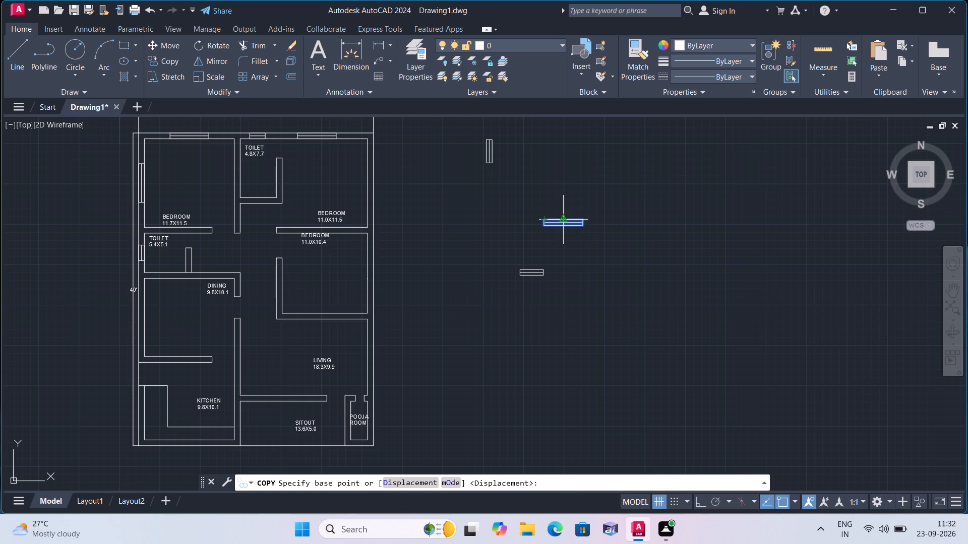
click(561, 218)
scroll(205, 391, up, 3)
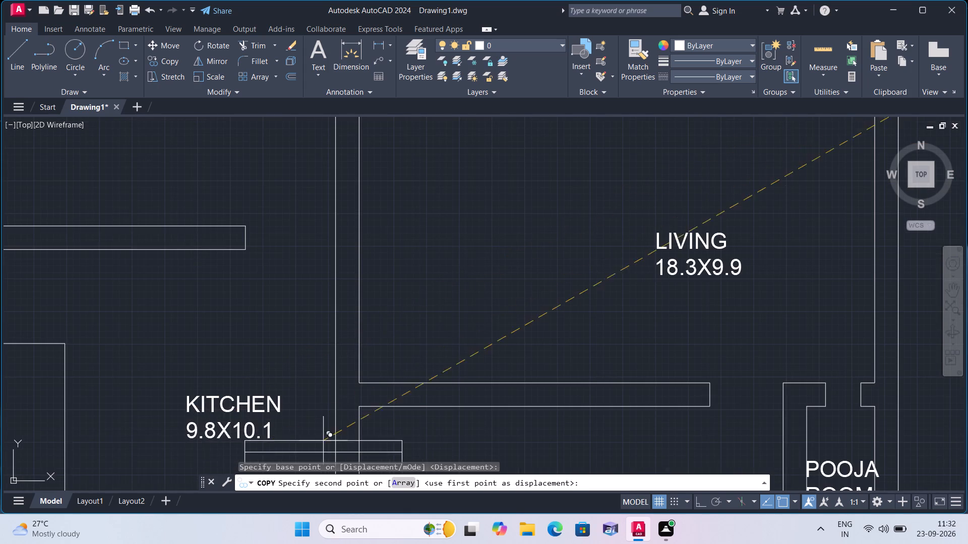
click(532, 384)
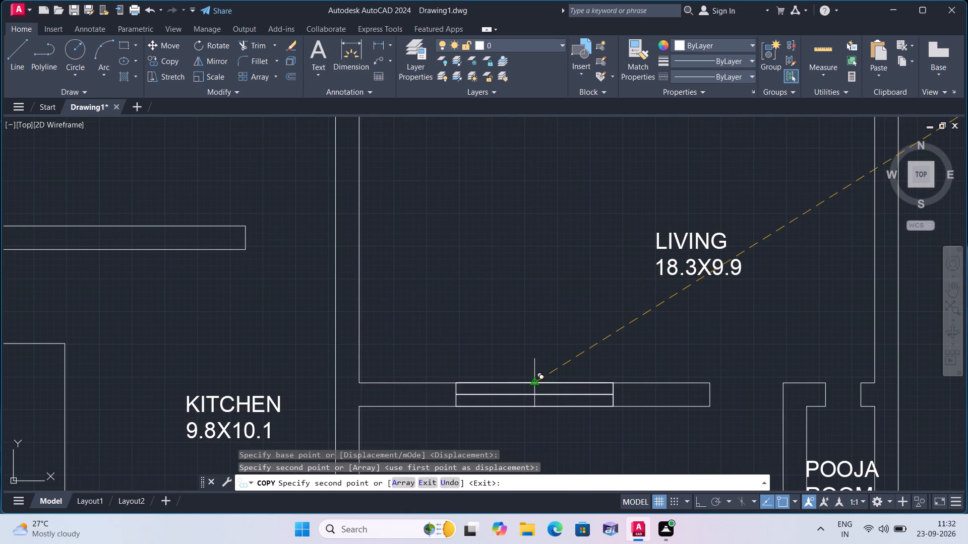
Place a second copy of the horizontal 5' symbol at the inner-line midpoint of the kitchen's bottom exterior wall, ending the copying.
scroll(522, 388, down, 2)
middle_drag(516, 388, 486, 289)
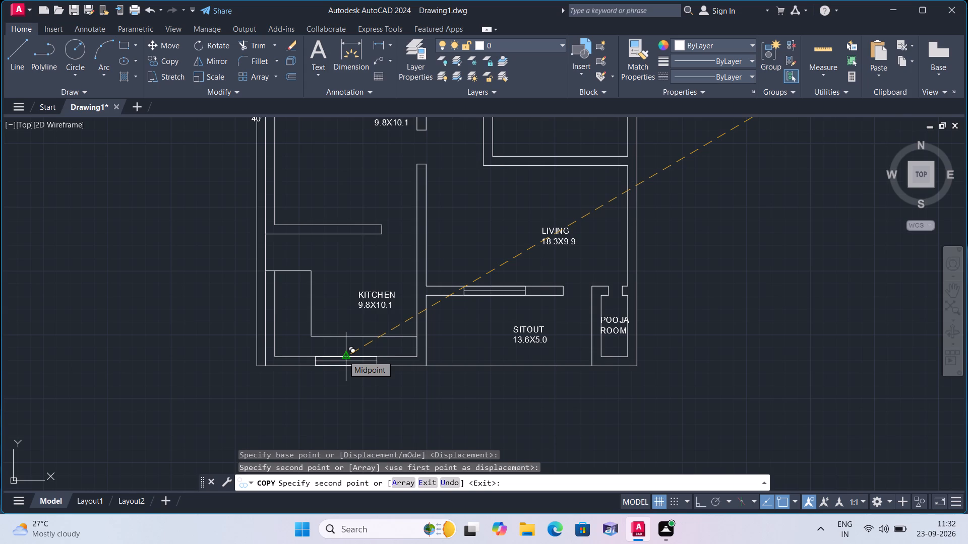
click(343, 356)
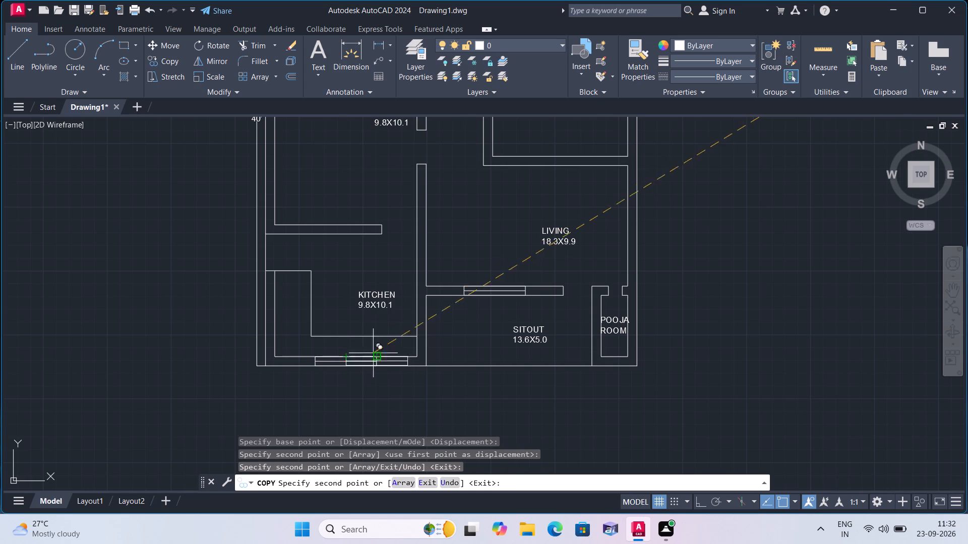
scroll(642, 324, down, 3)
middle_click(635, 376)
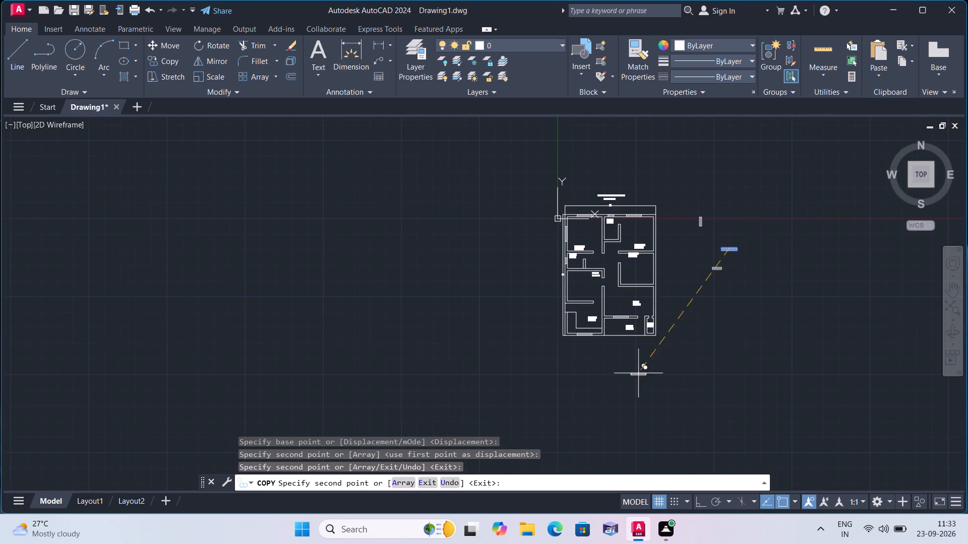
key(Escape)
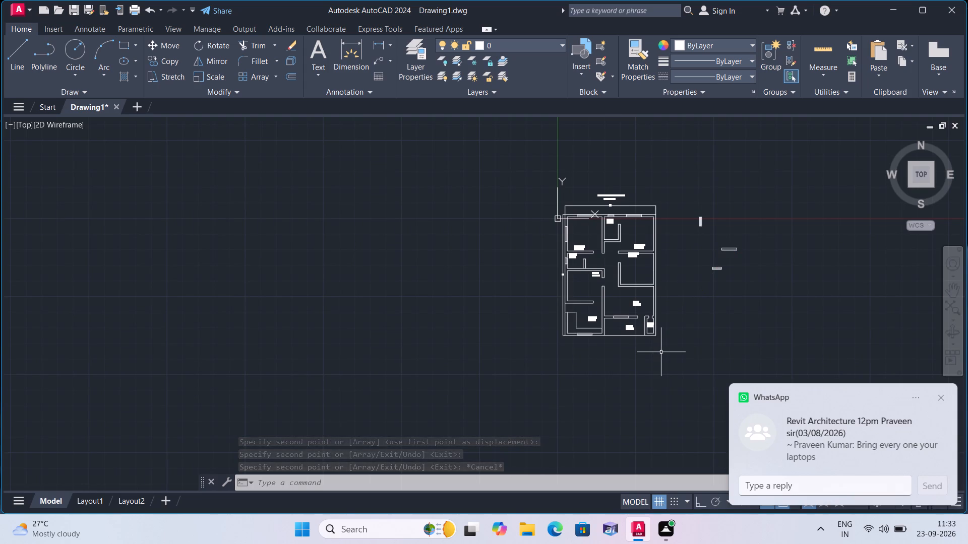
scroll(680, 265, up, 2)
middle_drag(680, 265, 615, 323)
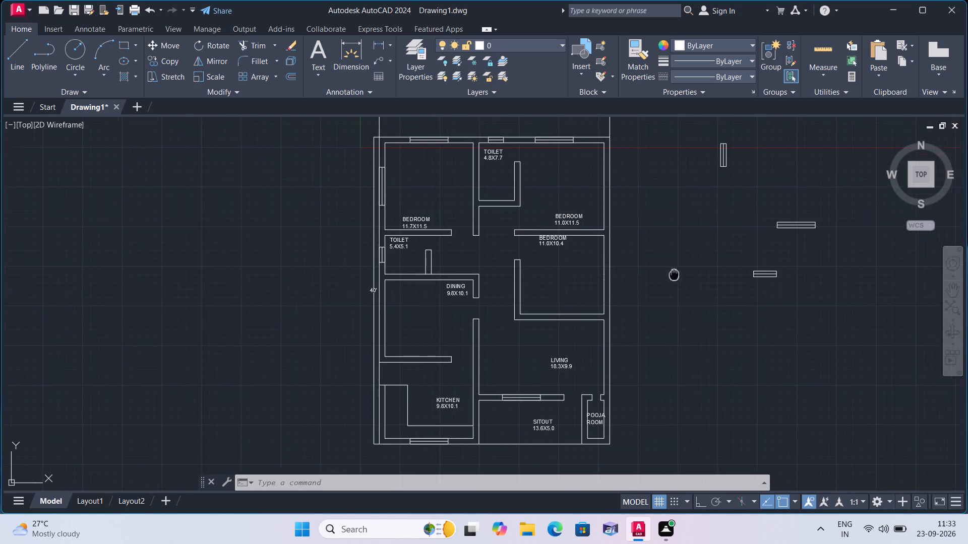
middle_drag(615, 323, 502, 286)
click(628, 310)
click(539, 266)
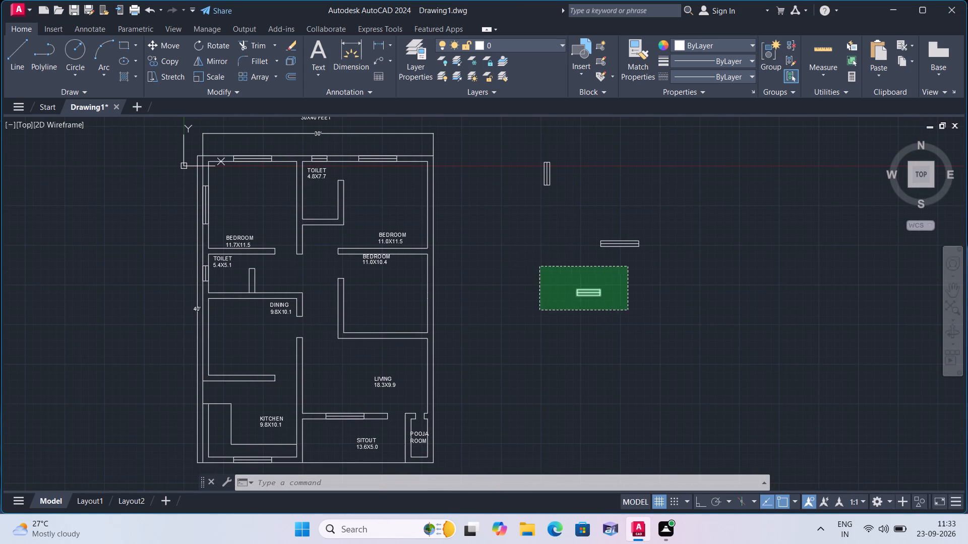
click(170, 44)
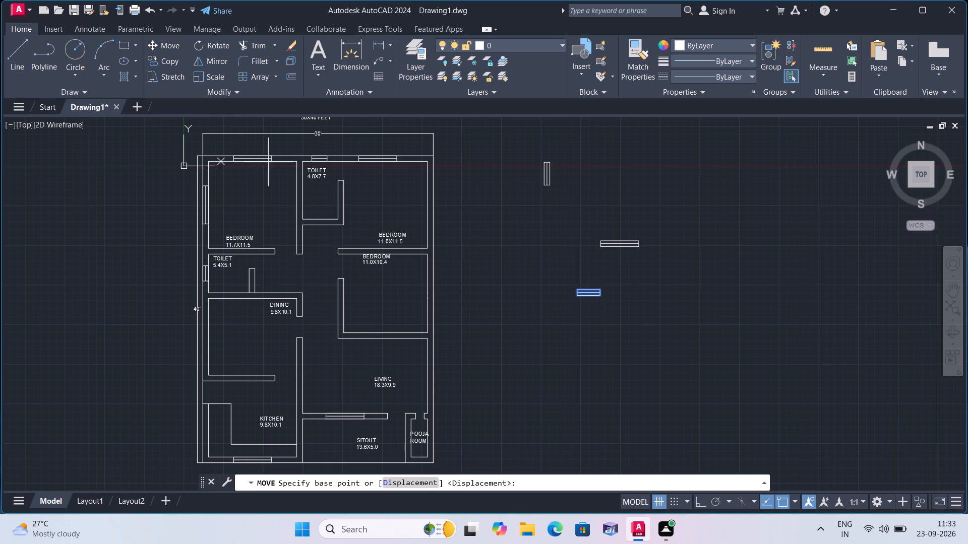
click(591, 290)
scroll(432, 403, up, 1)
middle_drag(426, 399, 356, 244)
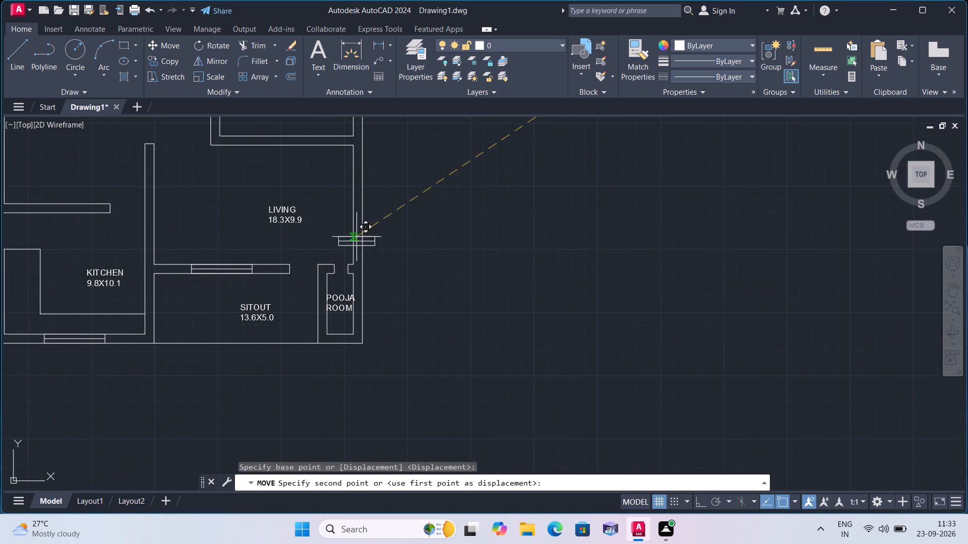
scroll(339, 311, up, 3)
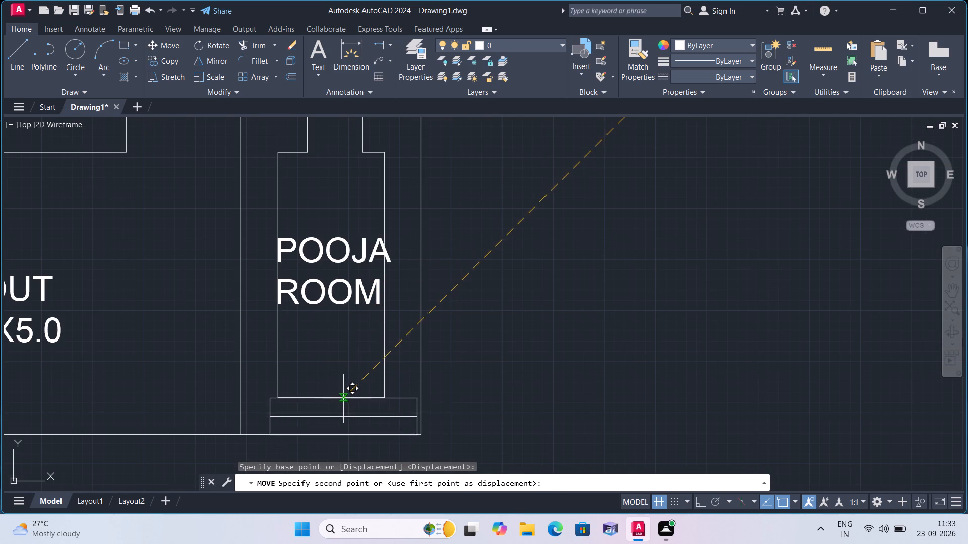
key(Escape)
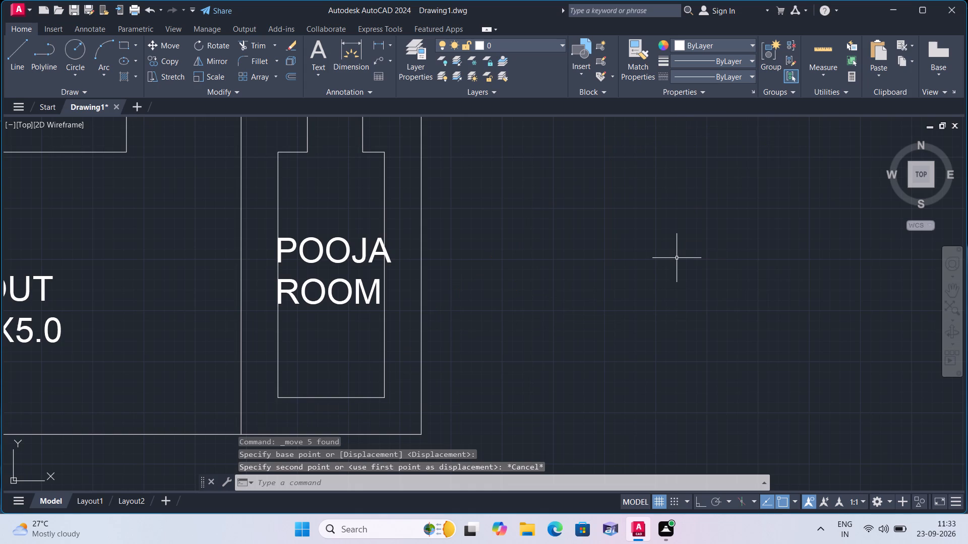
With Ortho on, rotate the original horizontal 5' symbol beside the plan by 90° about its upper midpoint so it stands vertical.
scroll(705, 373, down, 2)
middle_drag(670, 350, 550, 505)
scroll(551, 505, down, 1)
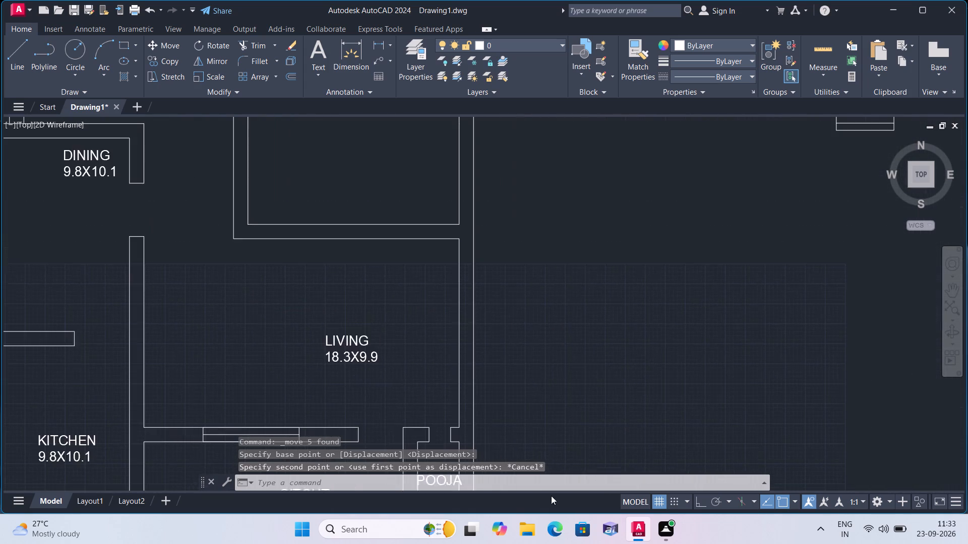
scroll(551, 496, down, 2)
scroll(580, 388, down, 1)
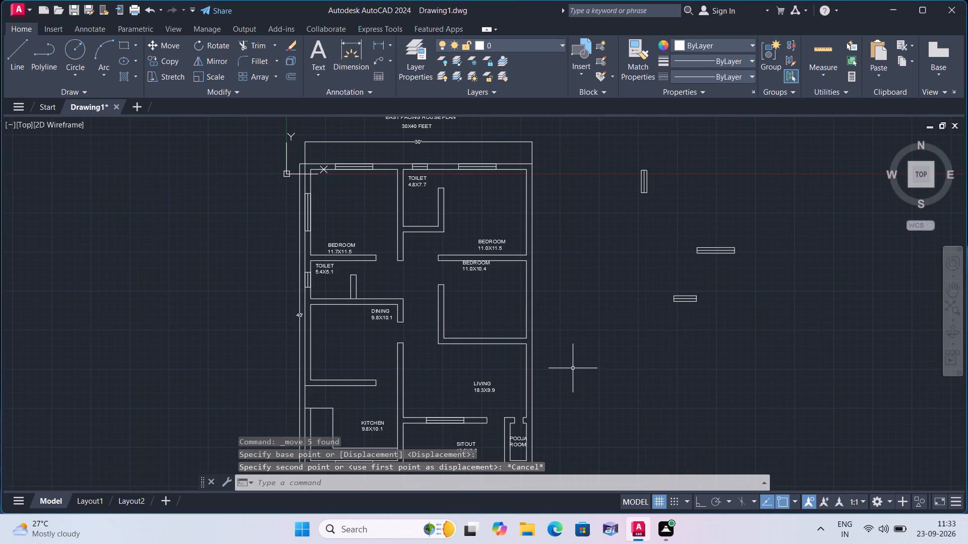
scroll(686, 299, up, 1)
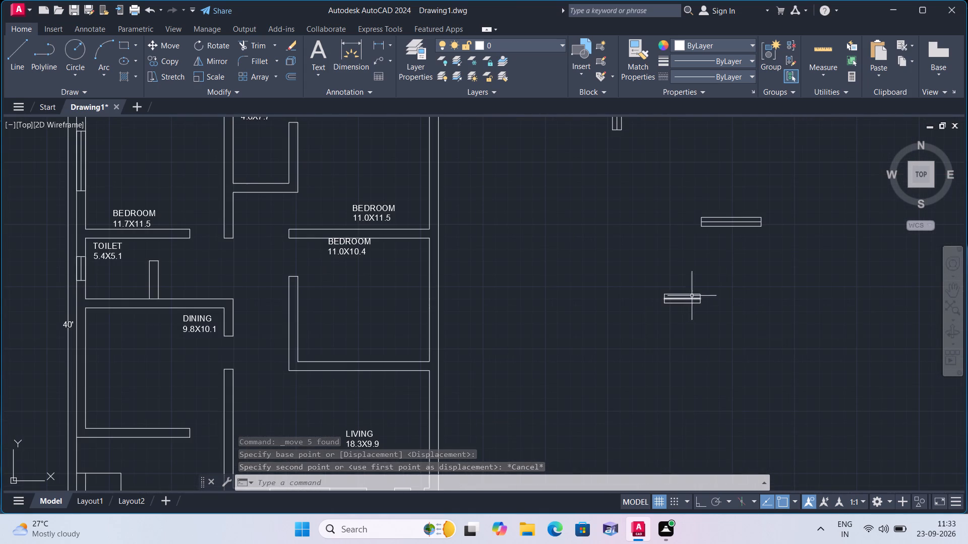
click(807, 260)
click(669, 189)
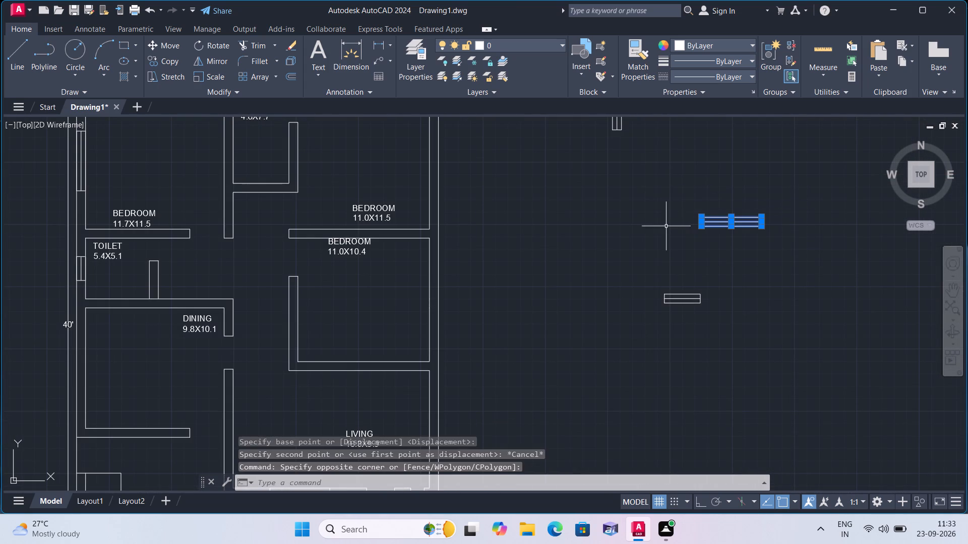
click(703, 507)
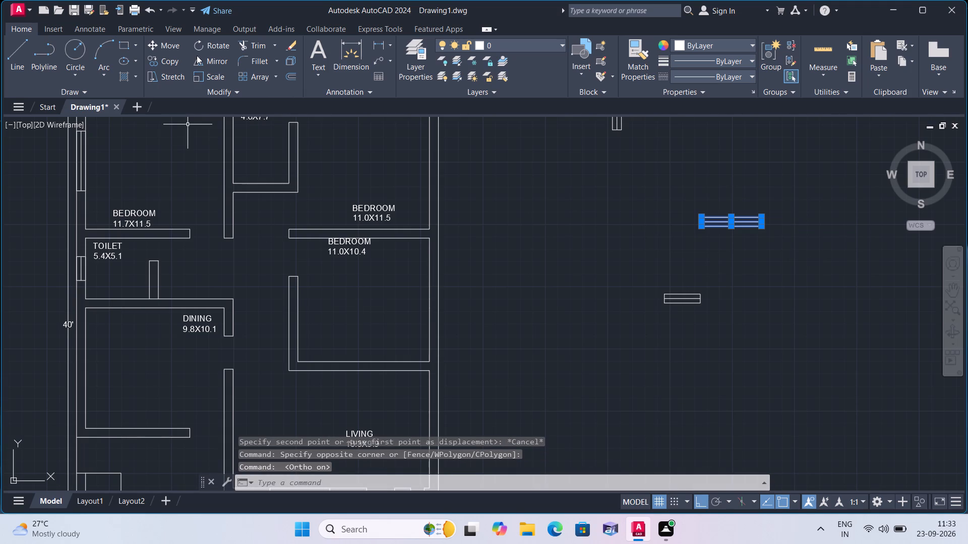
click(211, 47)
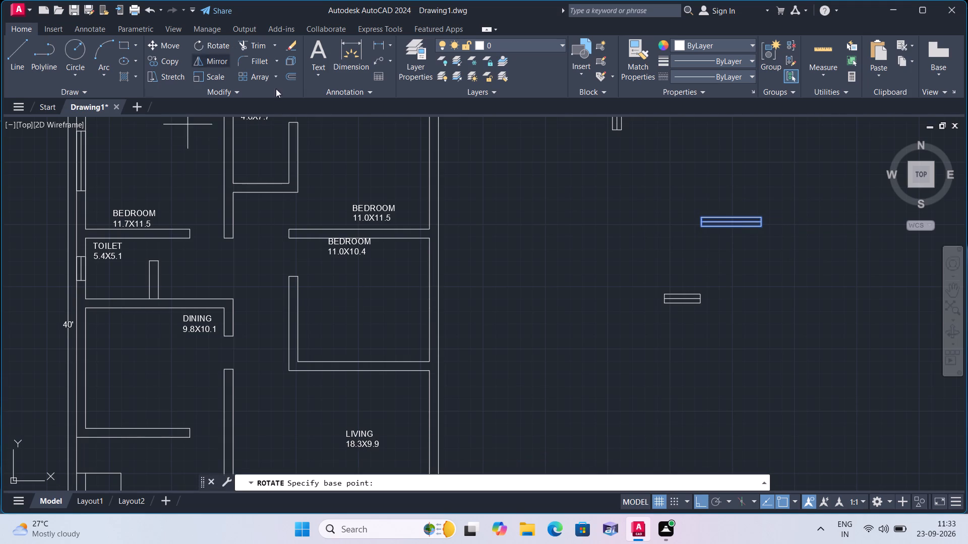
click(725, 215)
click(687, 166)
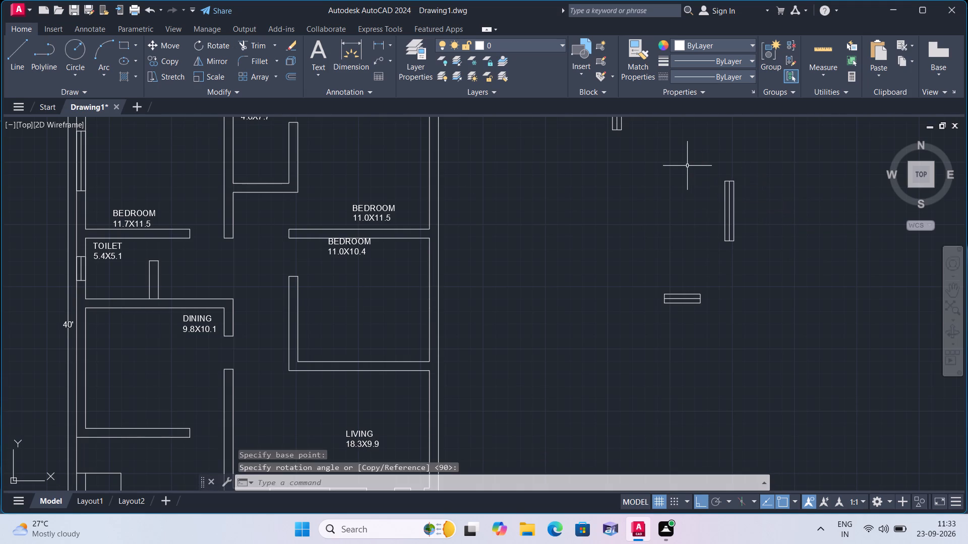
scroll(687, 166, down, 1)
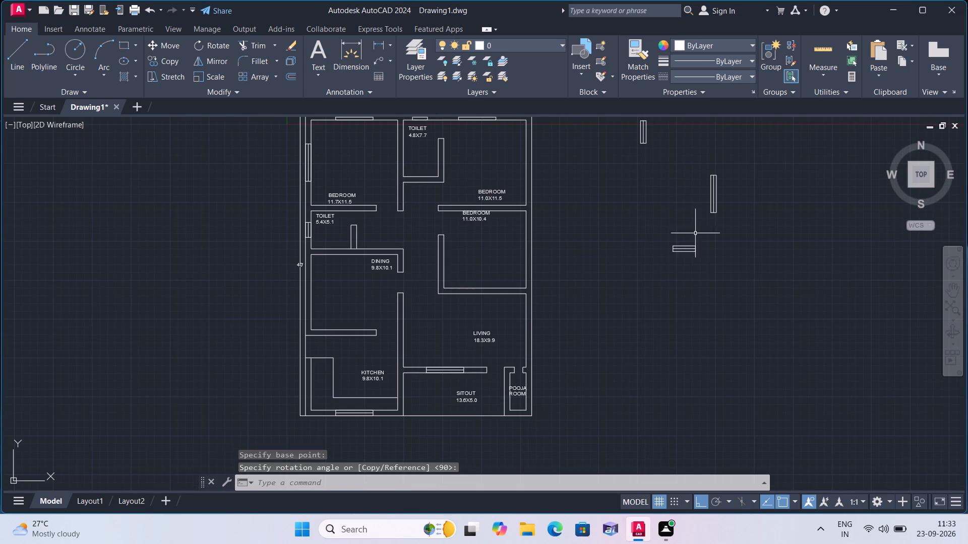
With Ortho off, copy the vertical 5' symbol by its left-side midpoint to the inner-line midpoint of the 11.0X11.5 bedroom's right exterior wall.
click(755, 231)
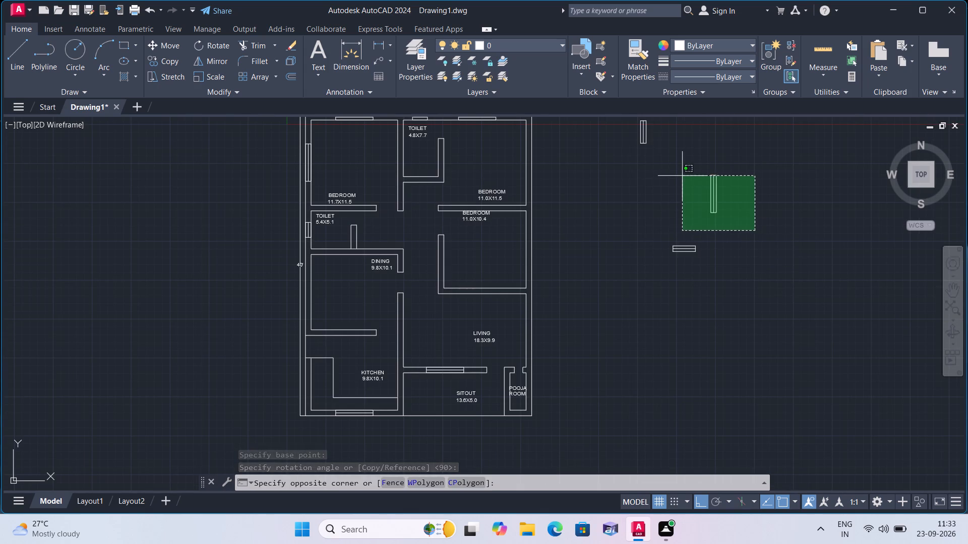
click(656, 141)
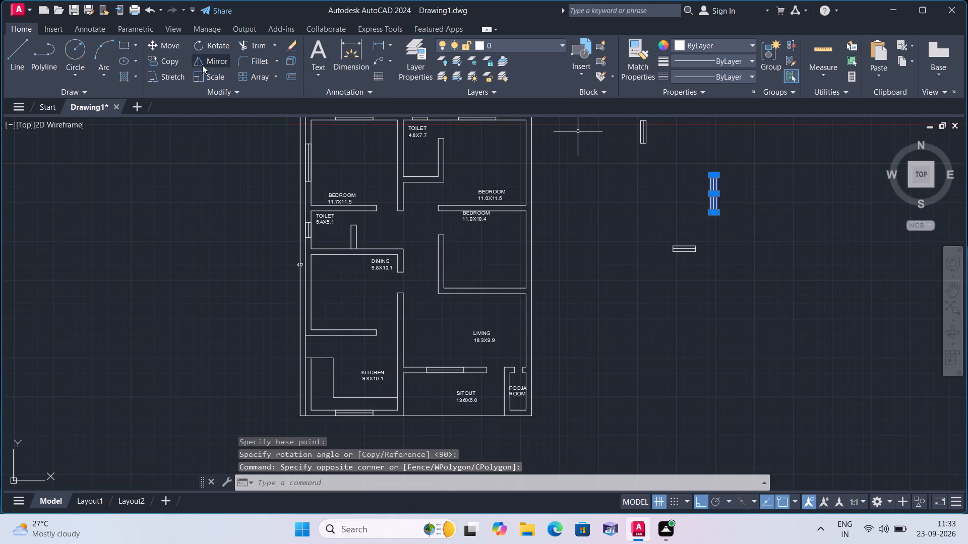
click(167, 57)
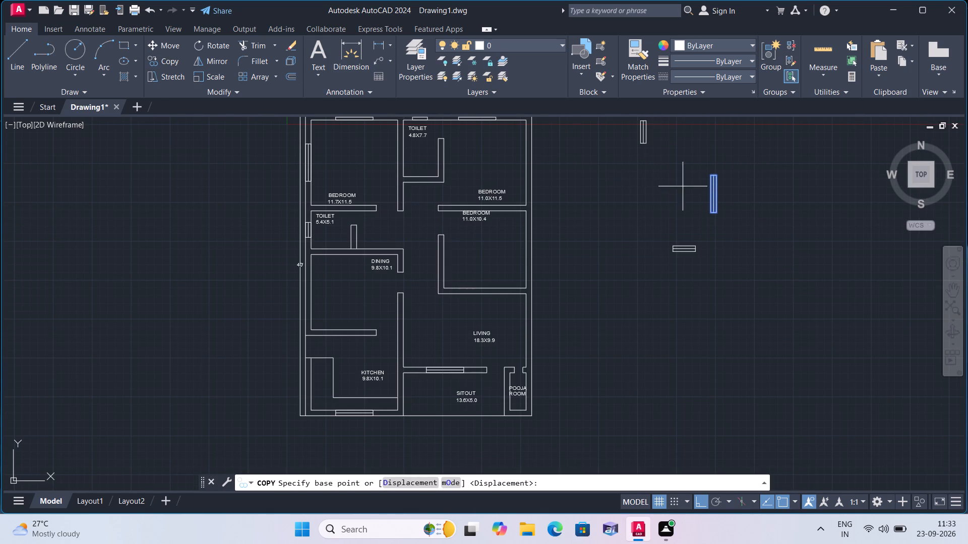
click(708, 193)
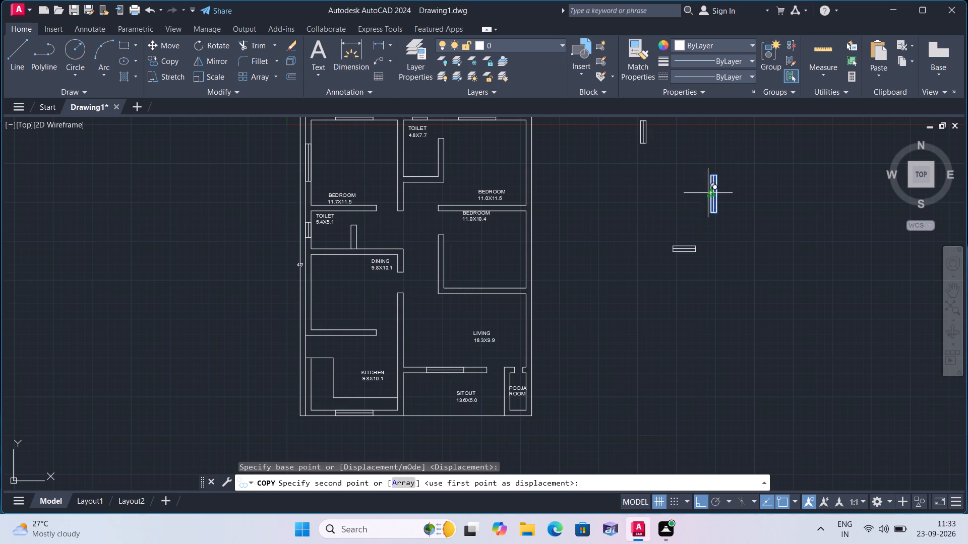
middle_drag(510, 179, 535, 249)
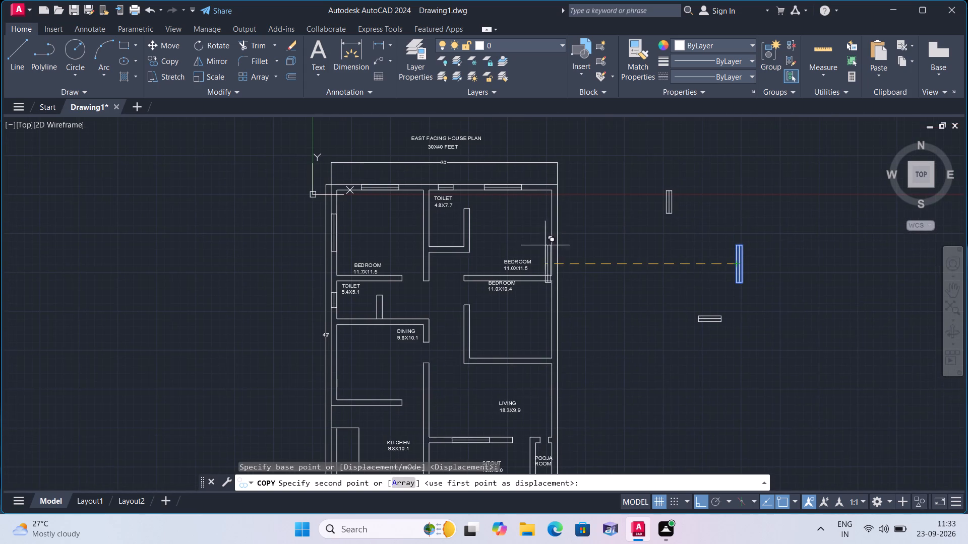
scroll(554, 230, up, 1)
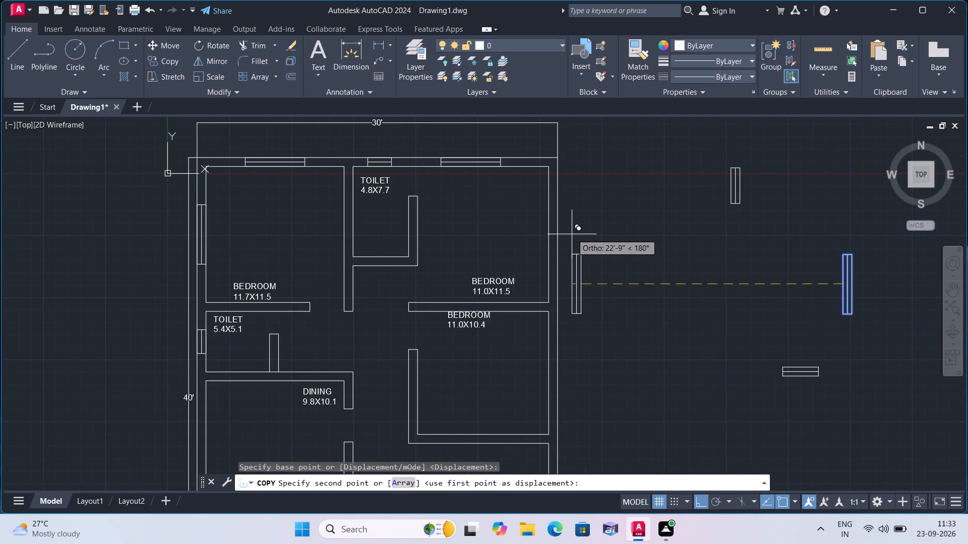
key(F8)
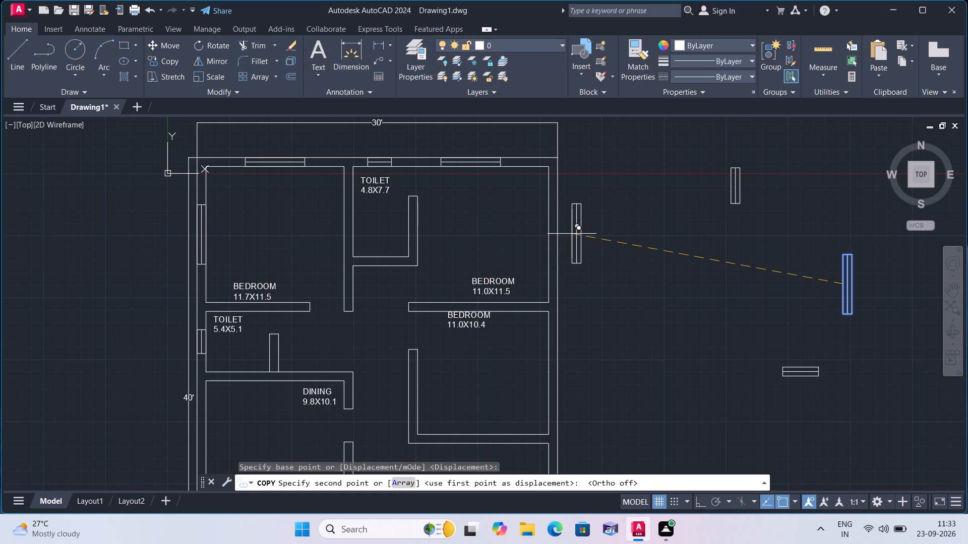
click(546, 237)
Place further copies at the inner-line midpoints of the right exterior walls of the 11.0X10.4 bedroom and living room, ending the copying.
scroll(554, 258, down, 1)
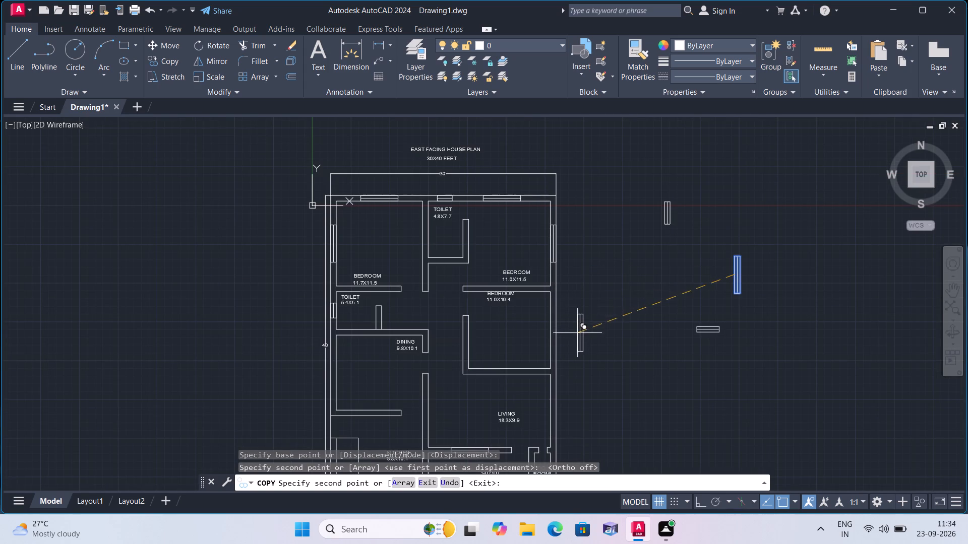
scroll(555, 338, up, 3)
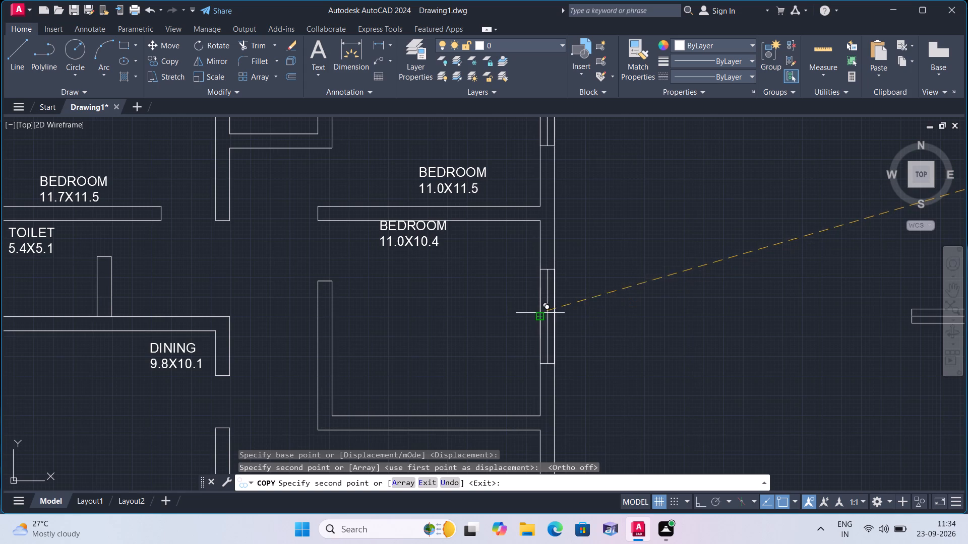
click(540, 318)
scroll(583, 322, down, 1)
middle_drag(633, 319, 616, 243)
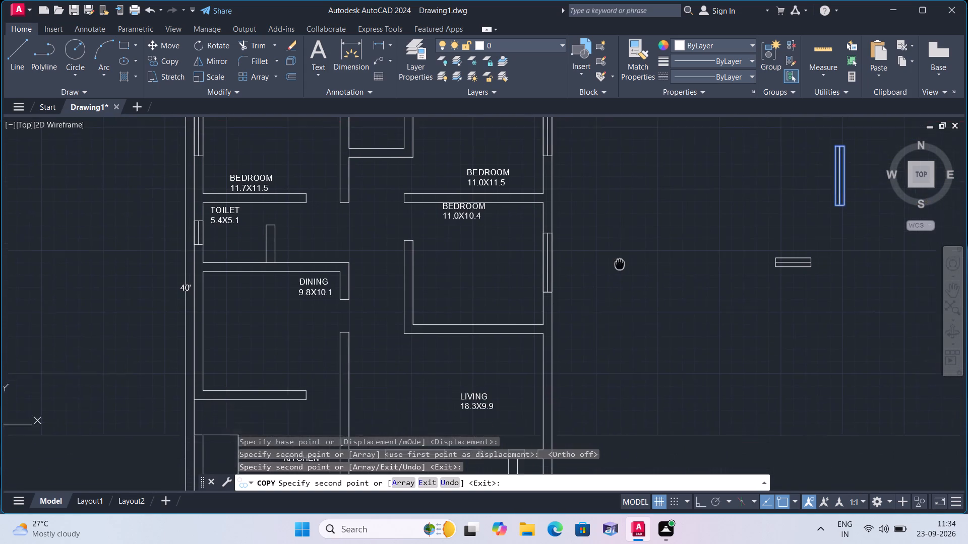
middle_drag(616, 243, 616, 240)
middle_click(588, 334)
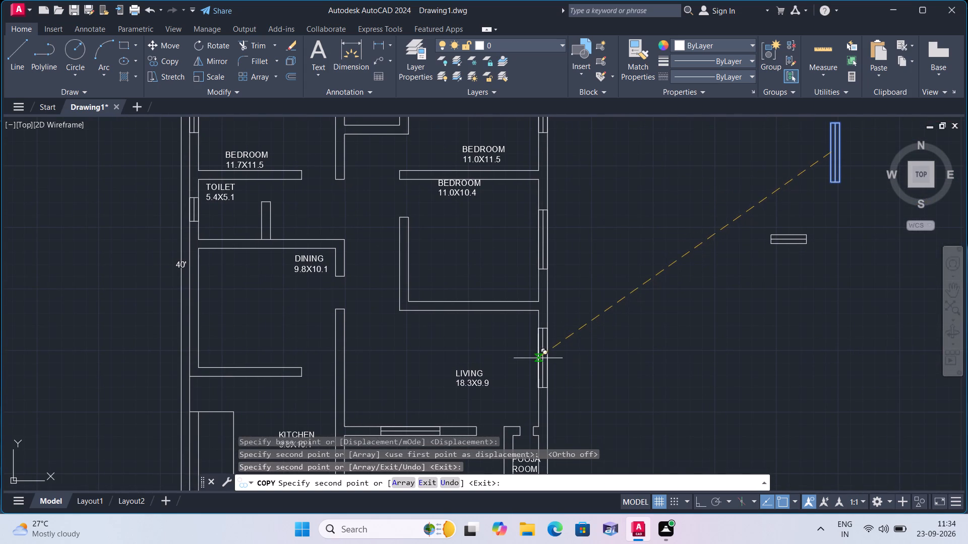
click(536, 369)
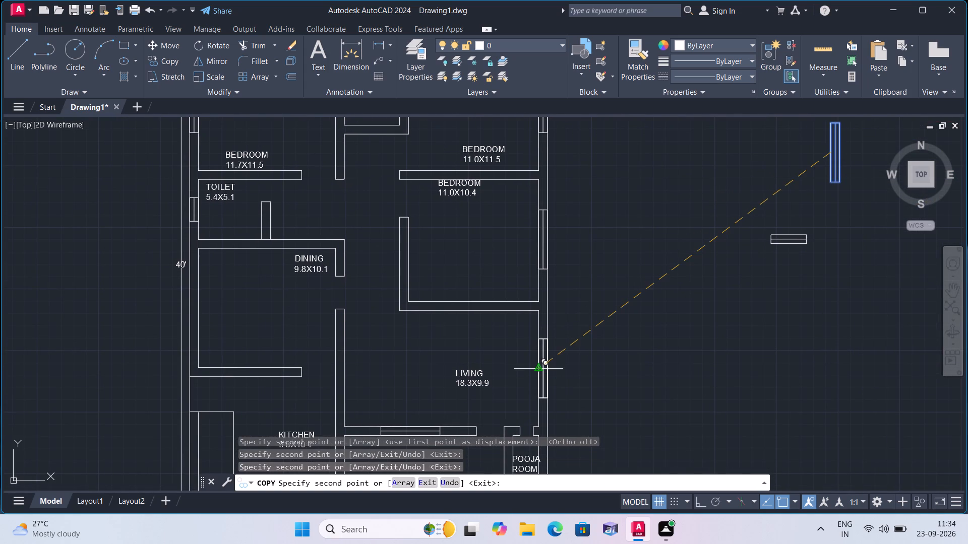
scroll(536, 369, down, 1)
middle_drag(607, 332, 602, 327)
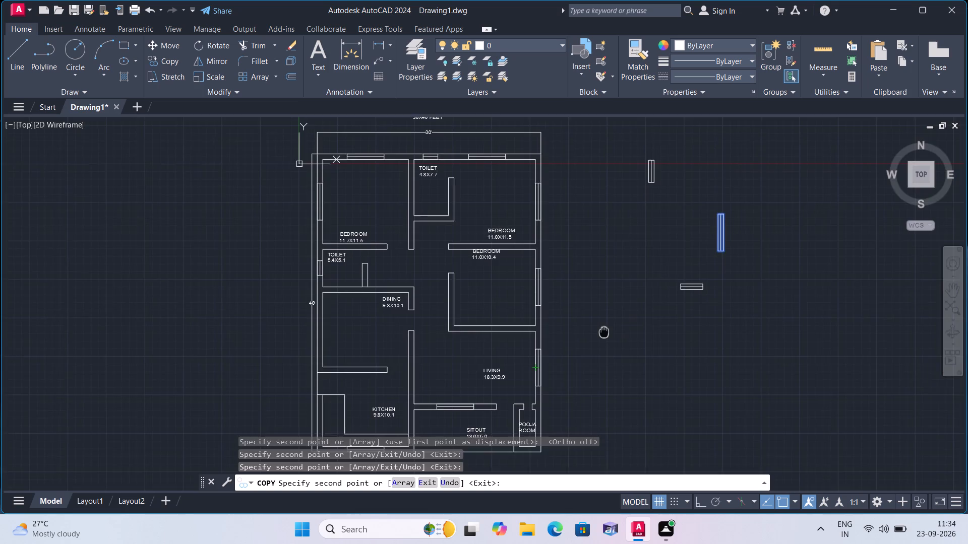
middle_drag(602, 327, 598, 243)
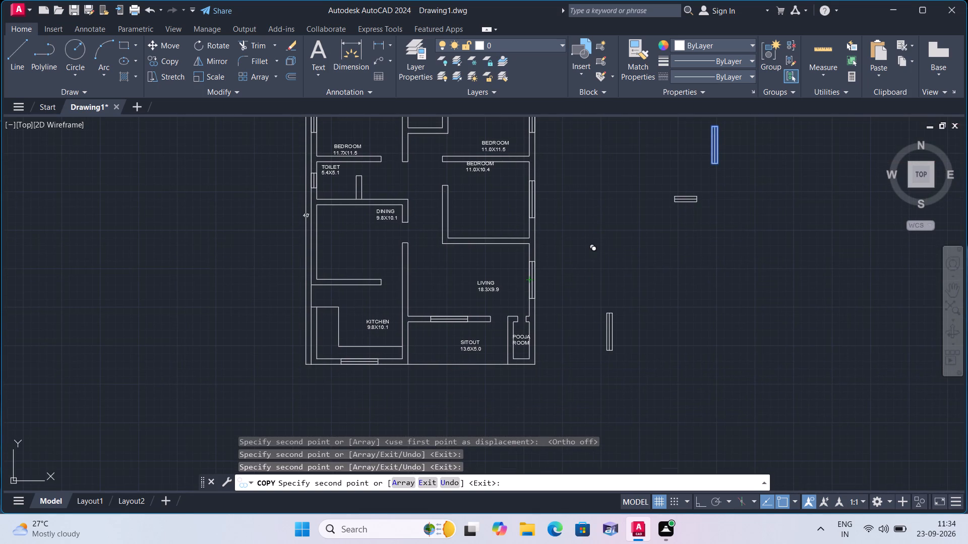
key(Escape)
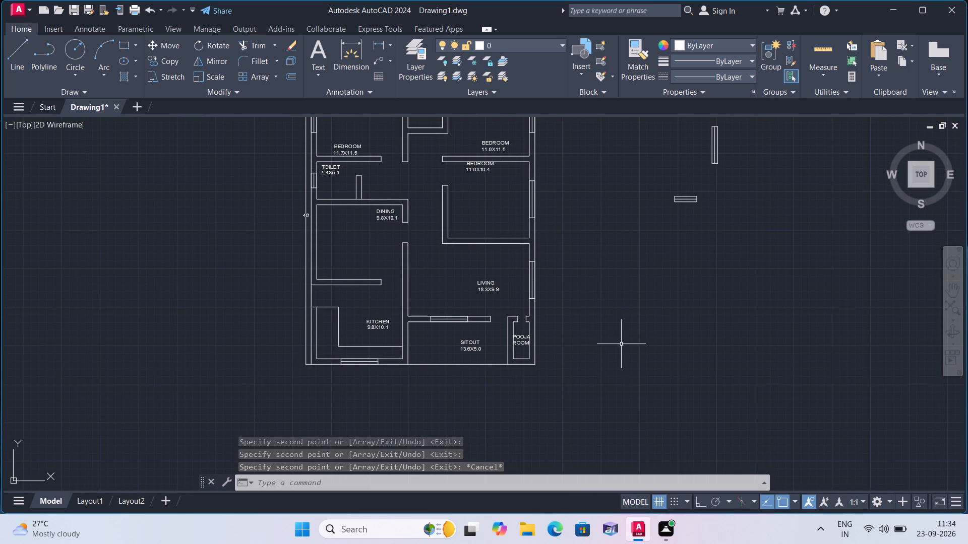
Move the original vertical 5' symbol by its right-side midpoint to the inner-line midpoint of the dining room's left exterior wall.
scroll(621, 364, down, 3)
scroll(623, 324, up, 3)
middle_drag(615, 311, 574, 372)
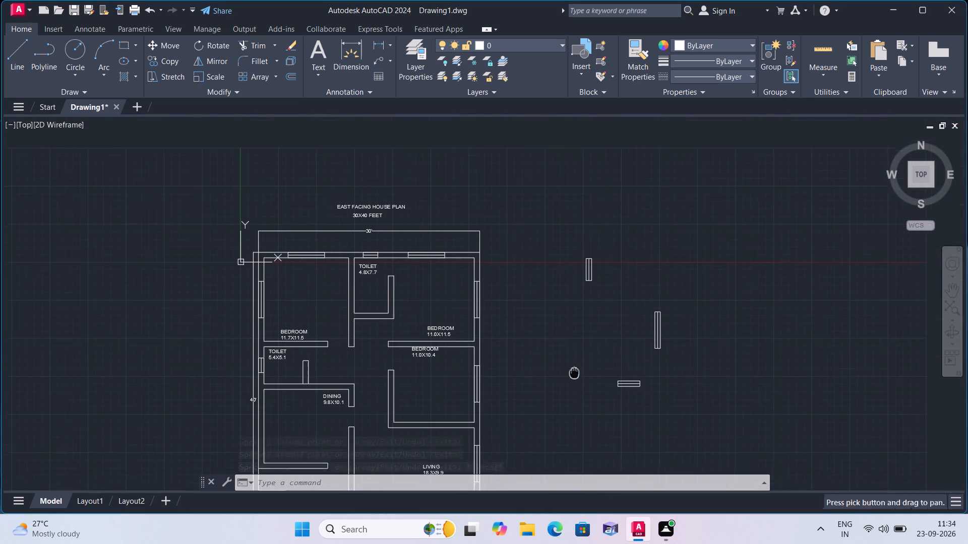
scroll(657, 356, up, 1)
drag(689, 369, 679, 346)
click(595, 224)
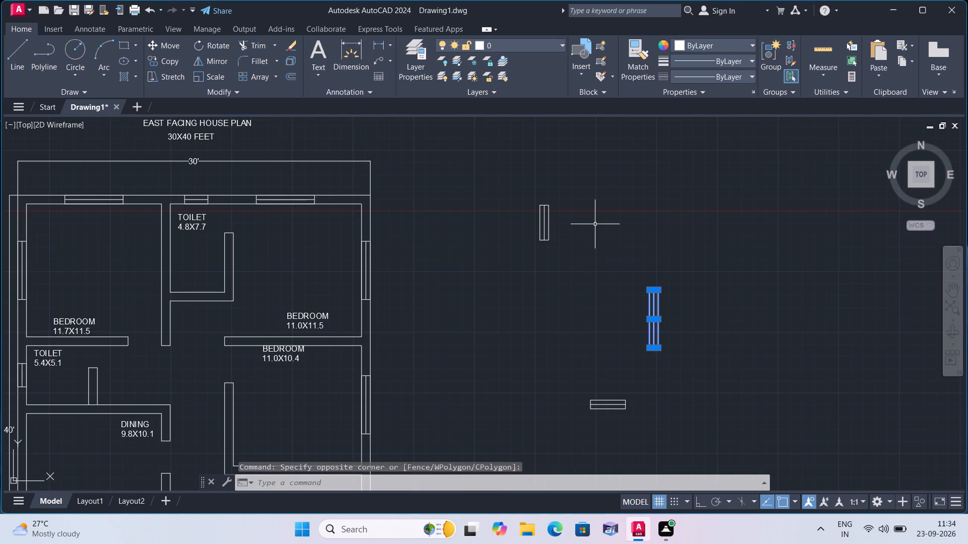
click(170, 46)
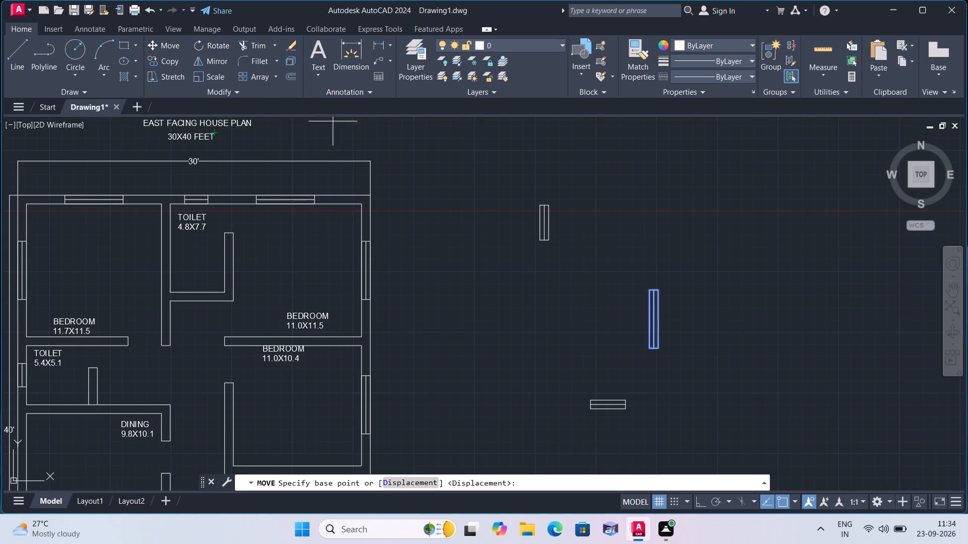
click(658, 317)
scroll(658, 317, down, 2)
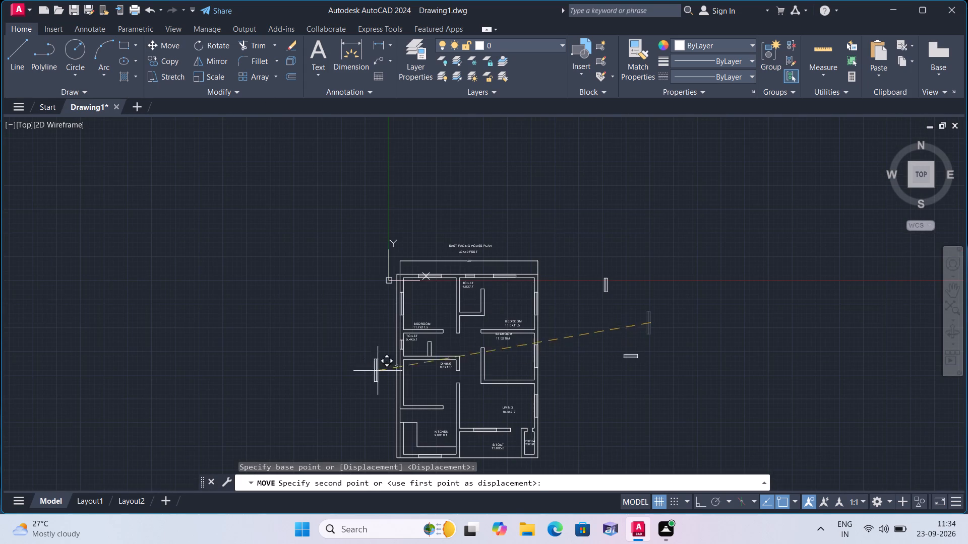
scroll(398, 381, up, 2)
click(408, 386)
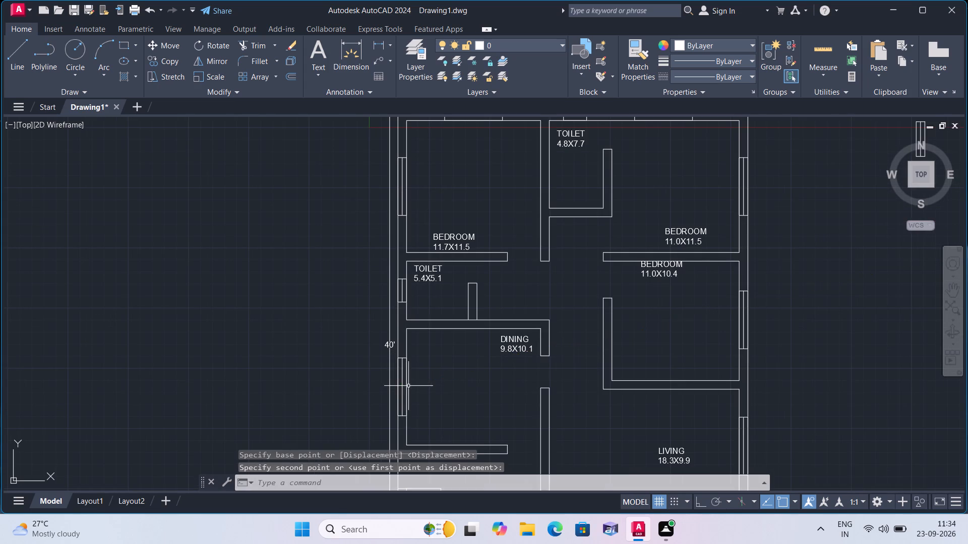
Move the vertical 3' symbol by its right-side midpoint to the inner-line midpoint of the kitchen's left exterior wall.
scroll(549, 395, down, 1)
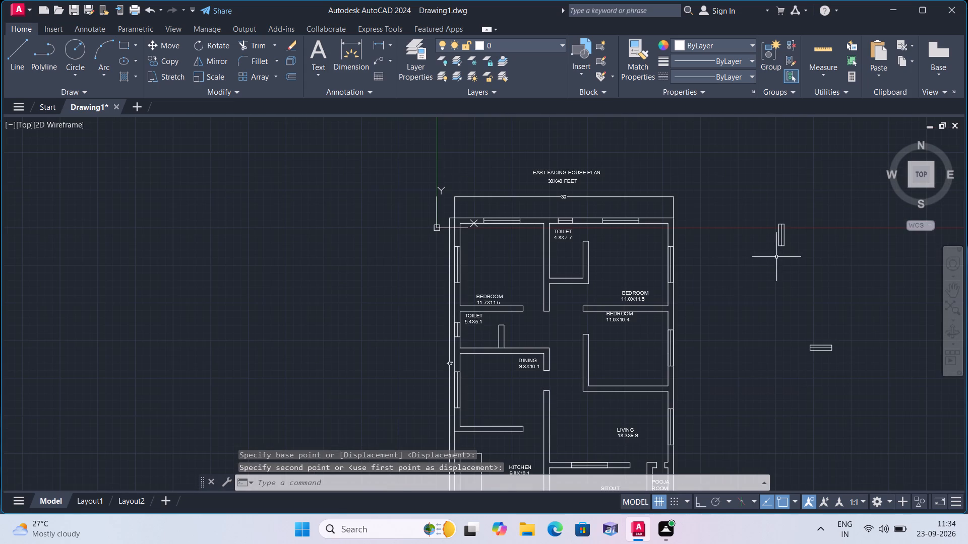
drag(803, 269, 798, 260)
click(744, 186)
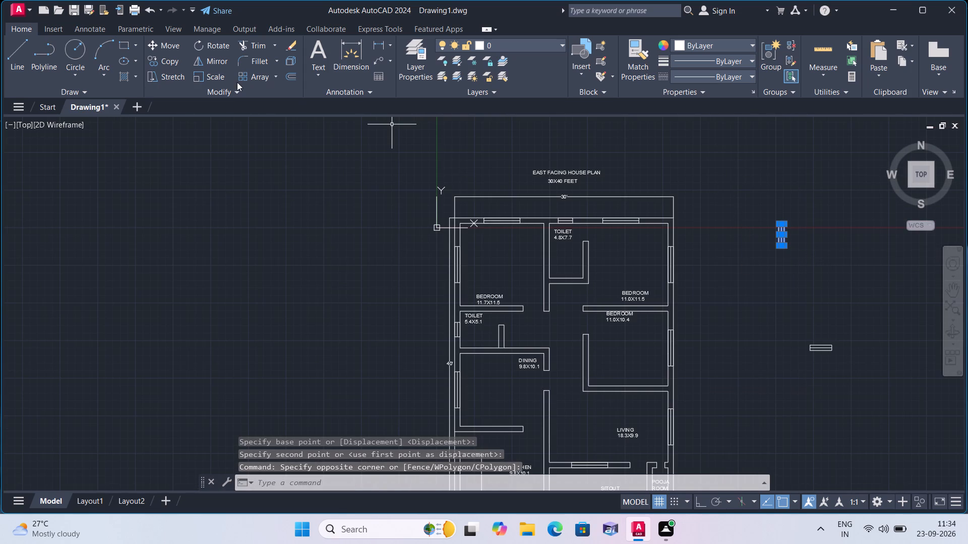
click(174, 49)
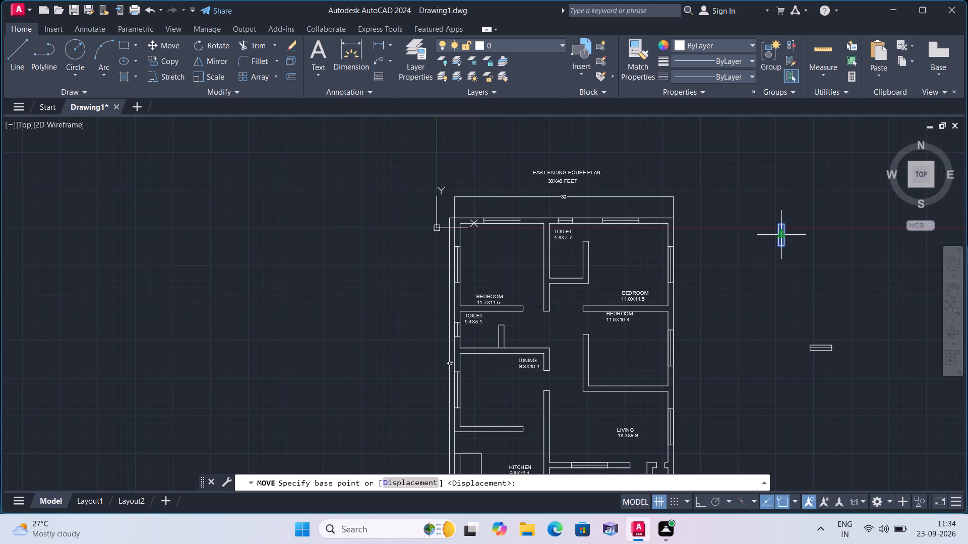
scroll(788, 234, up, 3)
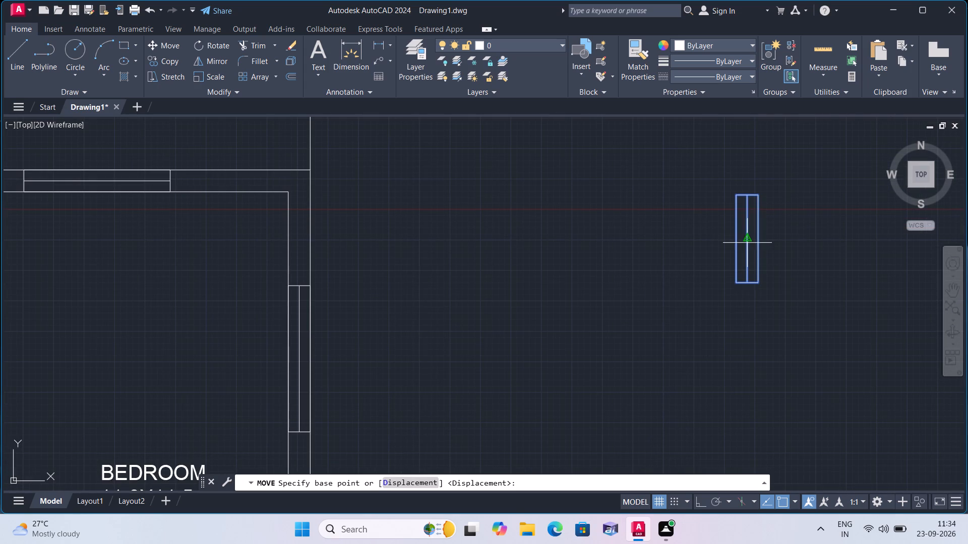
click(756, 235)
scroll(664, 334, down, 2)
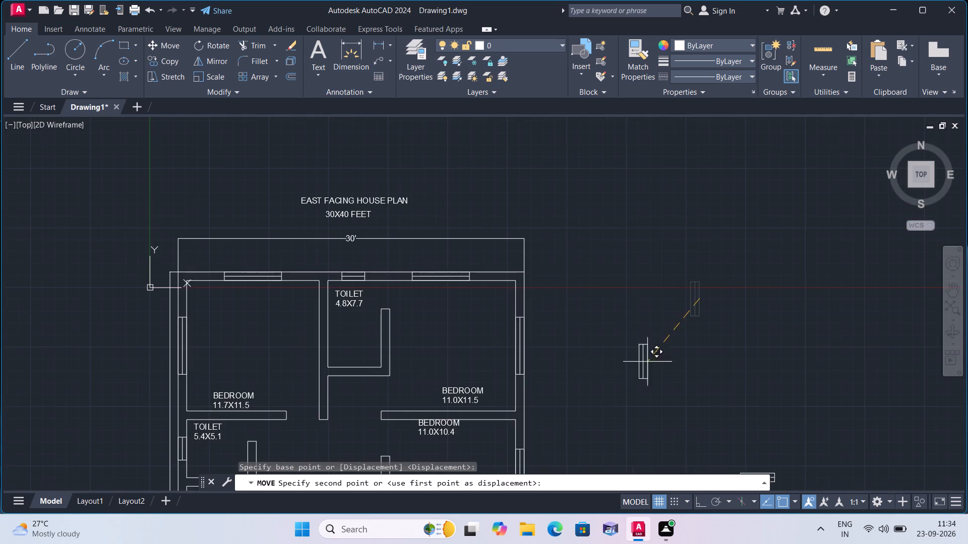
middle_drag(596, 389, 679, 262)
scroll(598, 382, down, 1)
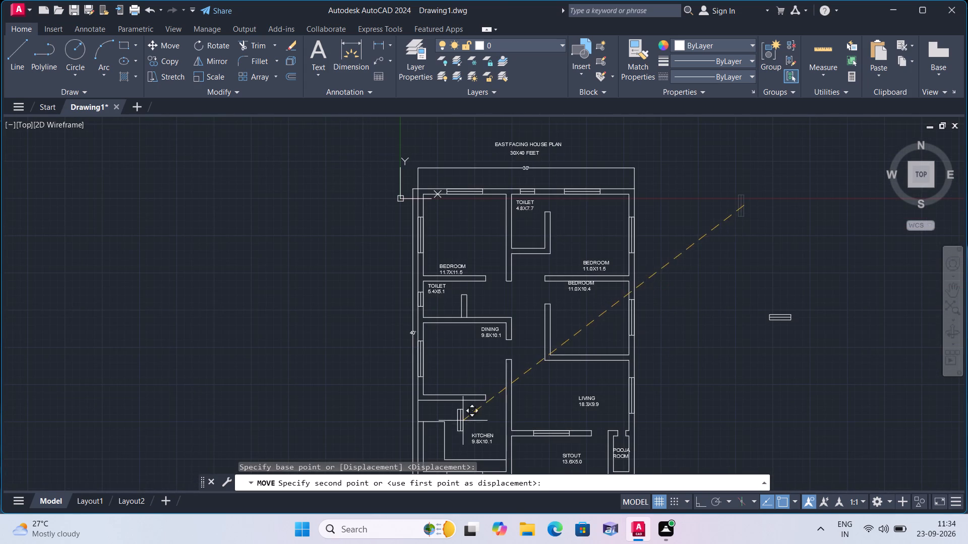
middle_drag(463, 423, 476, 302)
scroll(410, 335, up, 3)
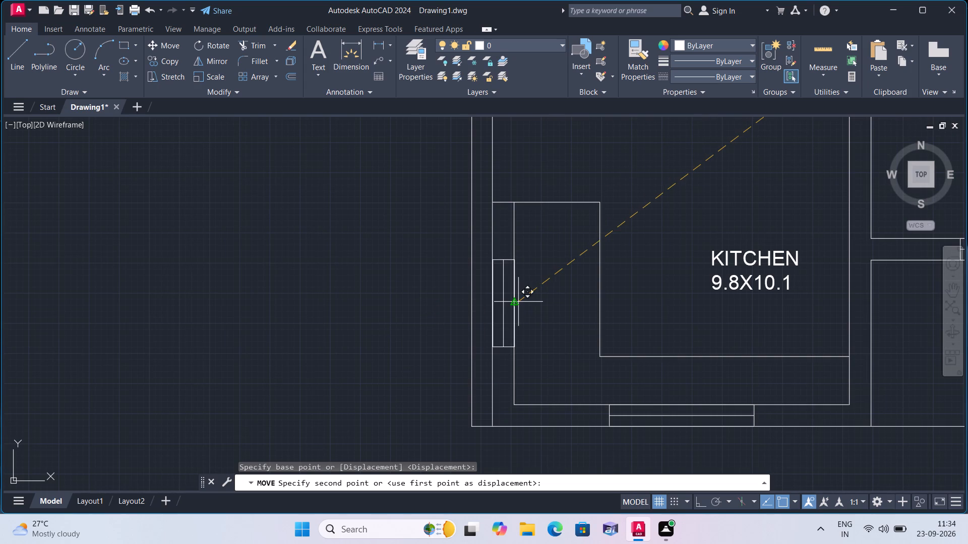
click(513, 300)
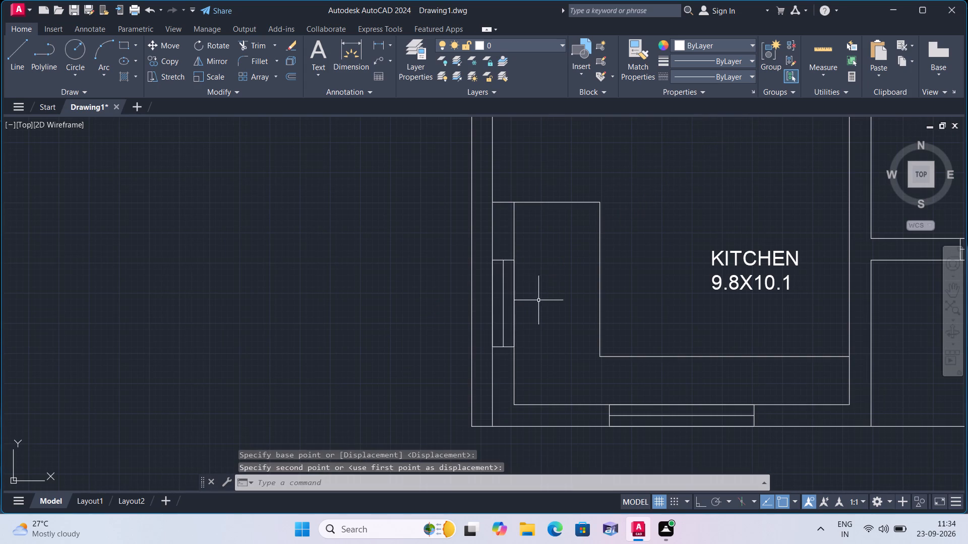
Review the window symbols placed in the walls across the whole house plan.
scroll(605, 303, down, 3)
middle_drag(597, 325, 482, 531)
scroll(476, 500, down, 1)
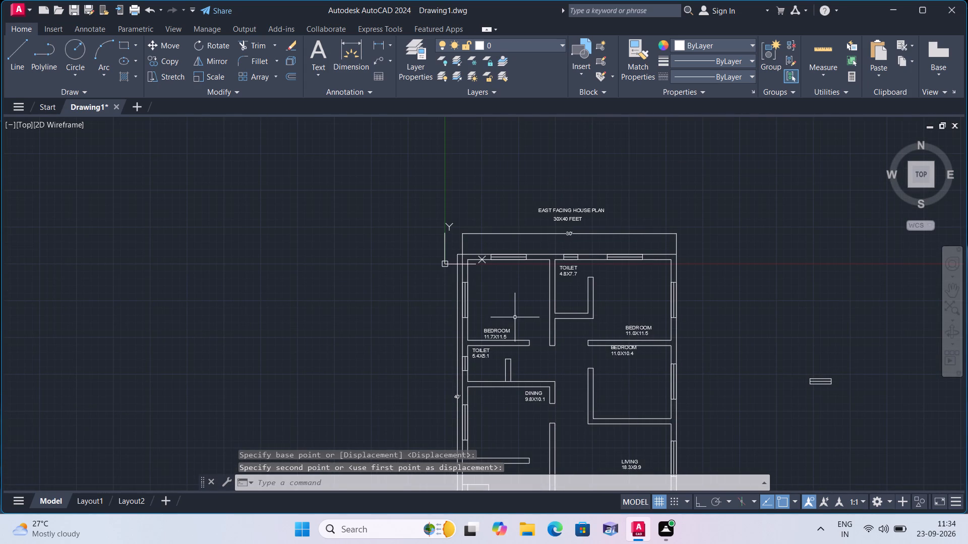
scroll(502, 309, up, 1)
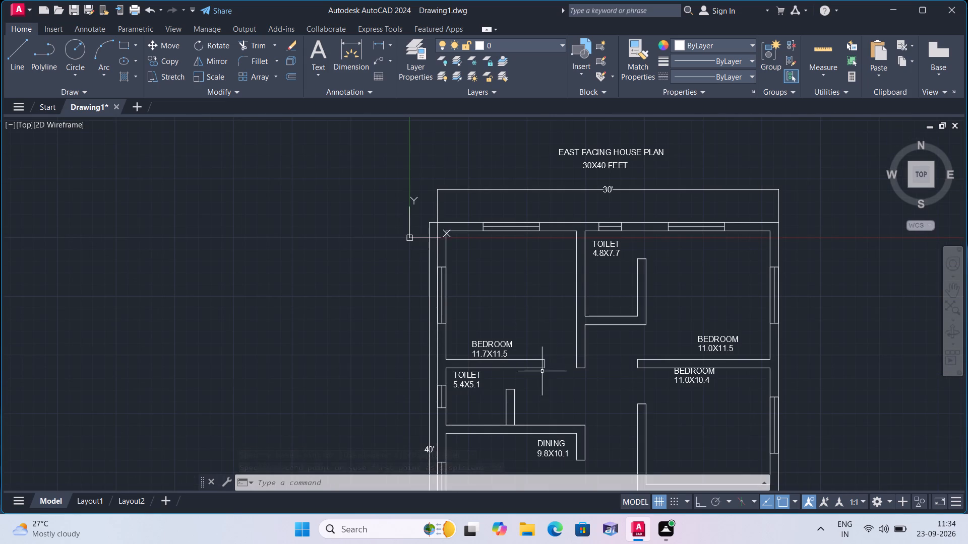
middle_drag(572, 400, 569, 398)
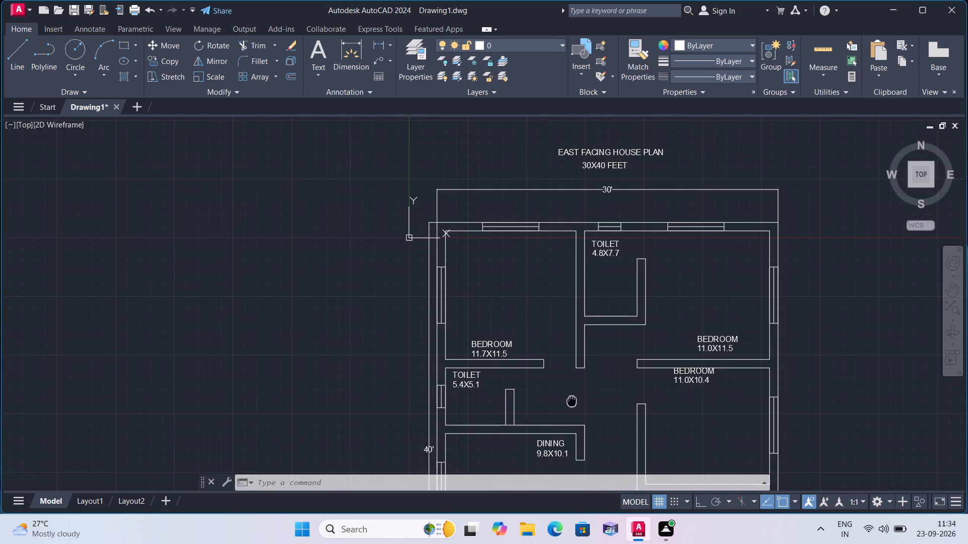
middle_drag(569, 398, 571, 271)
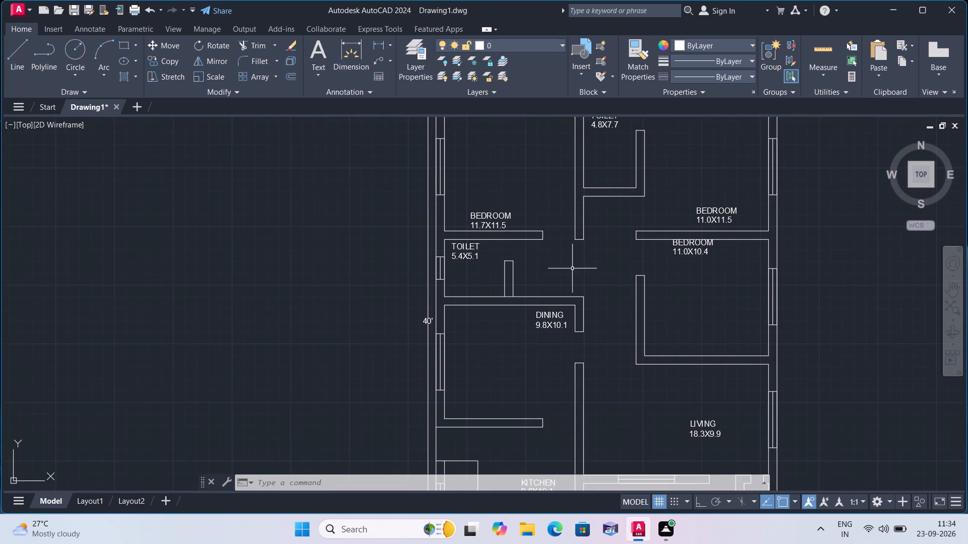
scroll(631, 349, down, 1)
middle_drag(651, 382, 634, 294)
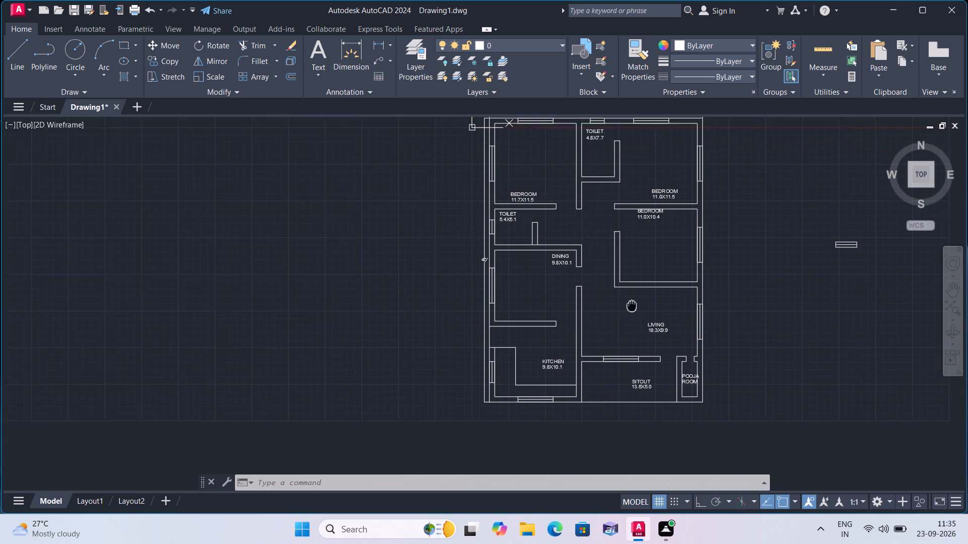
middle_drag(634, 294, 635, 286)
scroll(505, 260, down, 1)
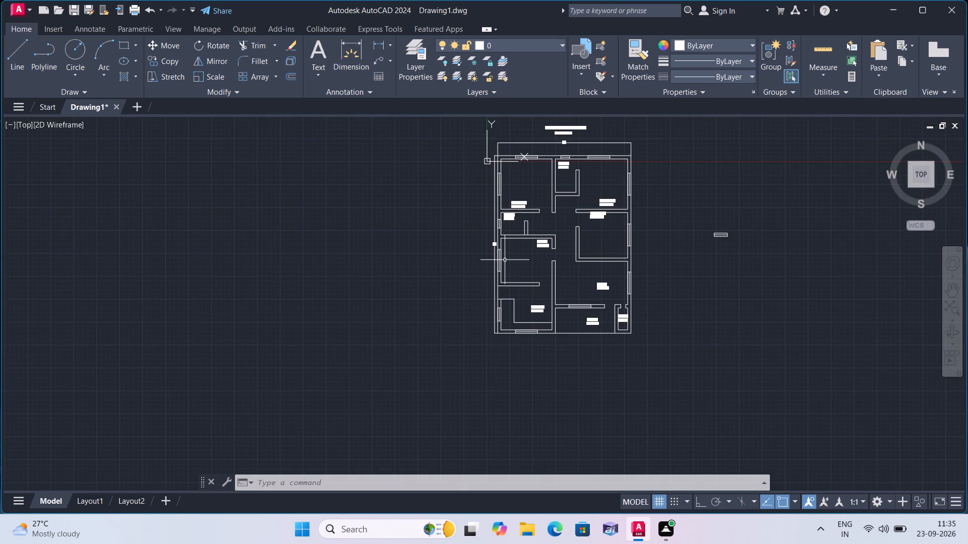
middle_drag(500, 263, 333, 308)
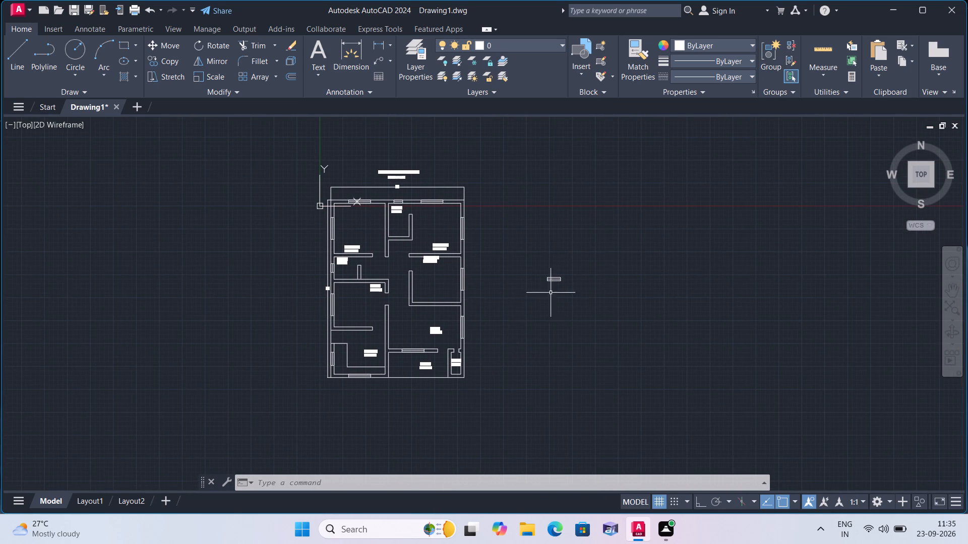
On the spare horizontal 3' window symbol, draw a line 2' along the bottom from its lower-left corner, continuing straight up to the top edge.
scroll(577, 291, up, 2)
scroll(503, 275, up, 3)
middle_drag(503, 275, 493, 317)
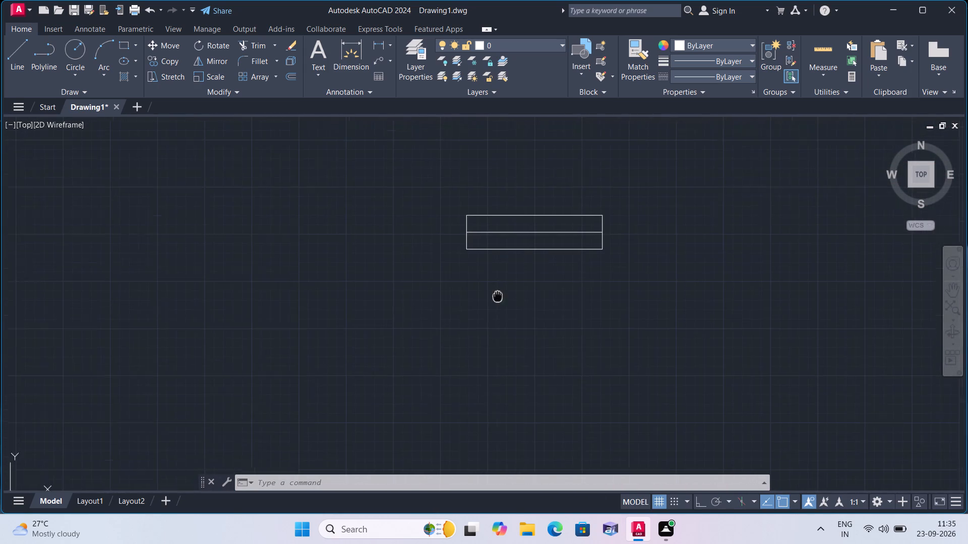
middle_drag(493, 317, 493, 322)
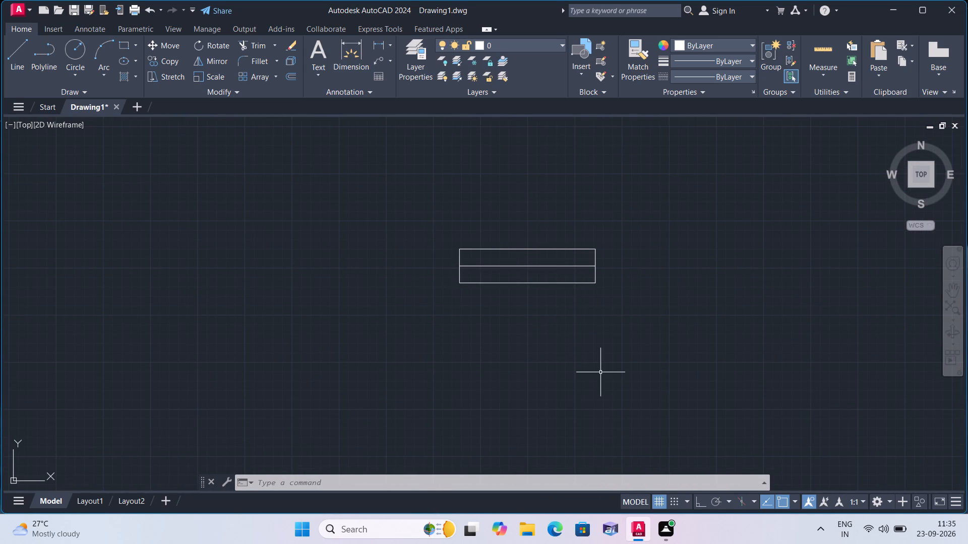
key(l)
key(space)
scroll(432, 261, up, 2)
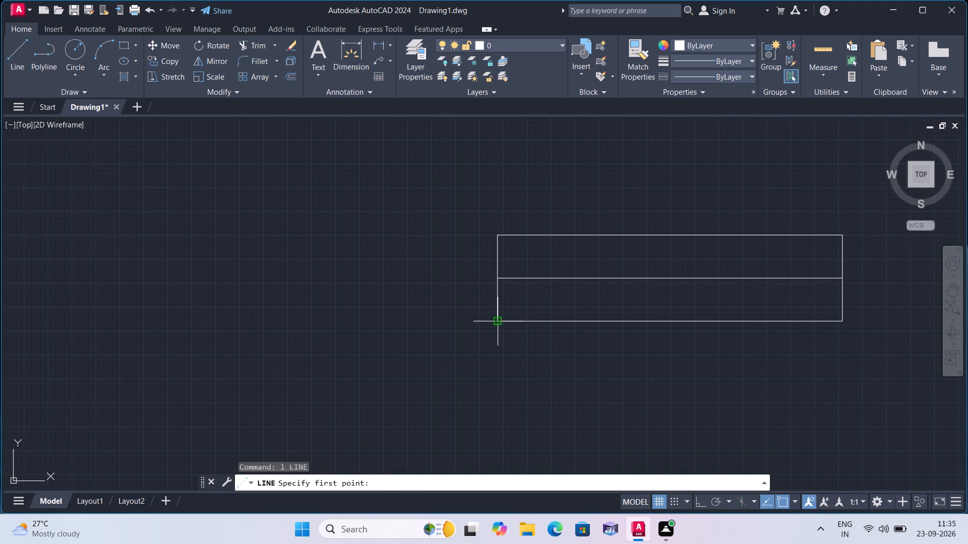
click(497, 320)
key(F8)
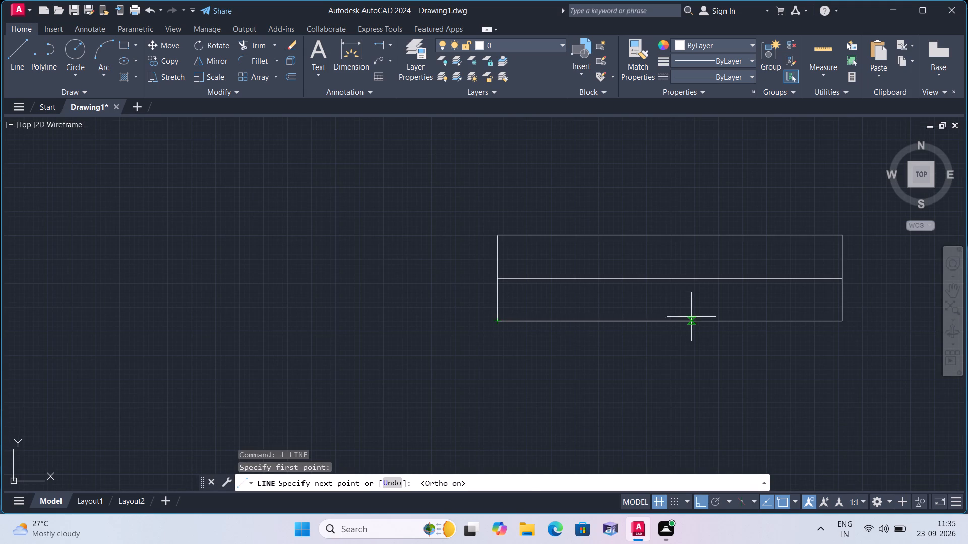
text(2')
key(space)
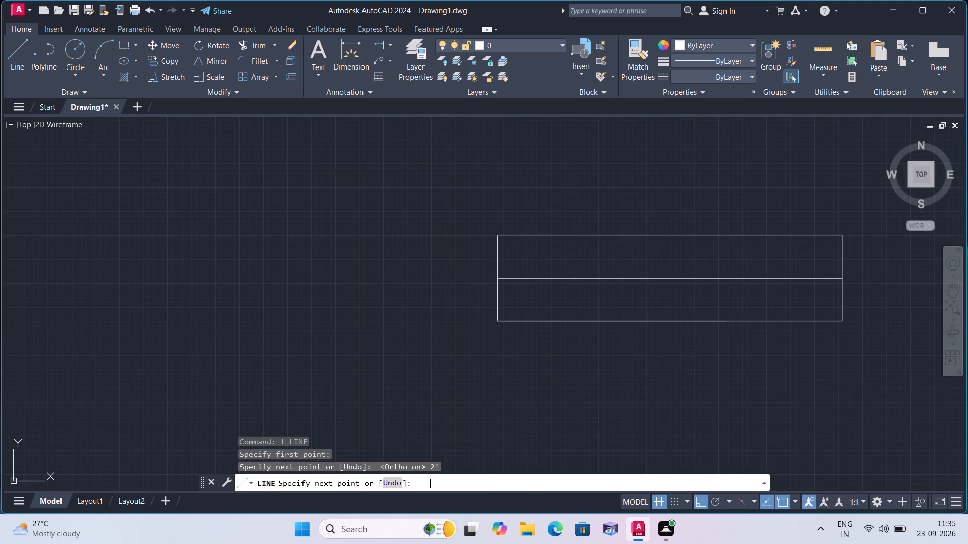
click(728, 233)
key(space)
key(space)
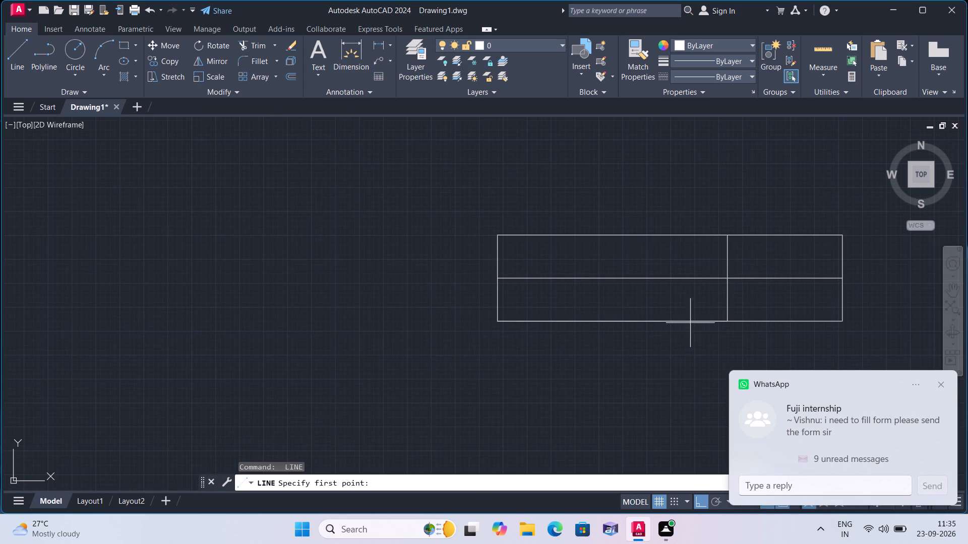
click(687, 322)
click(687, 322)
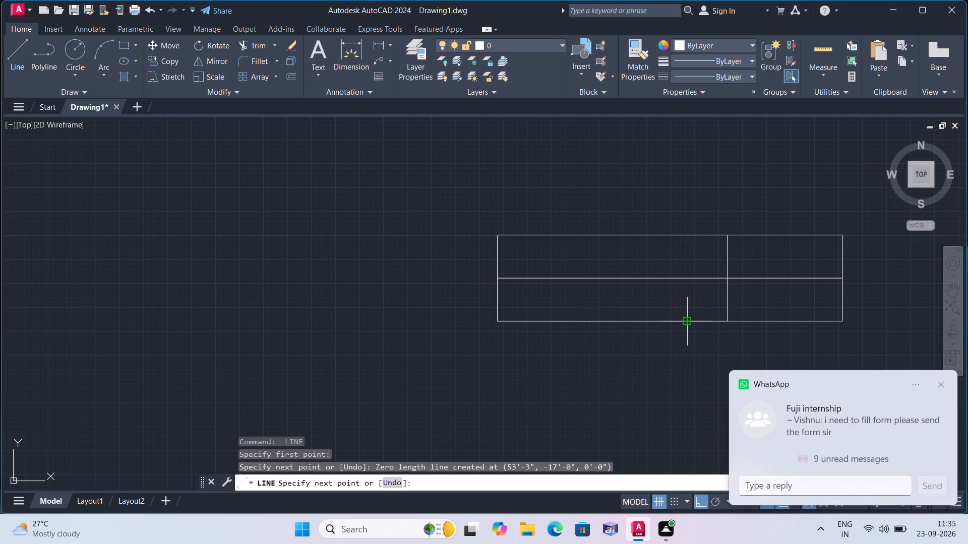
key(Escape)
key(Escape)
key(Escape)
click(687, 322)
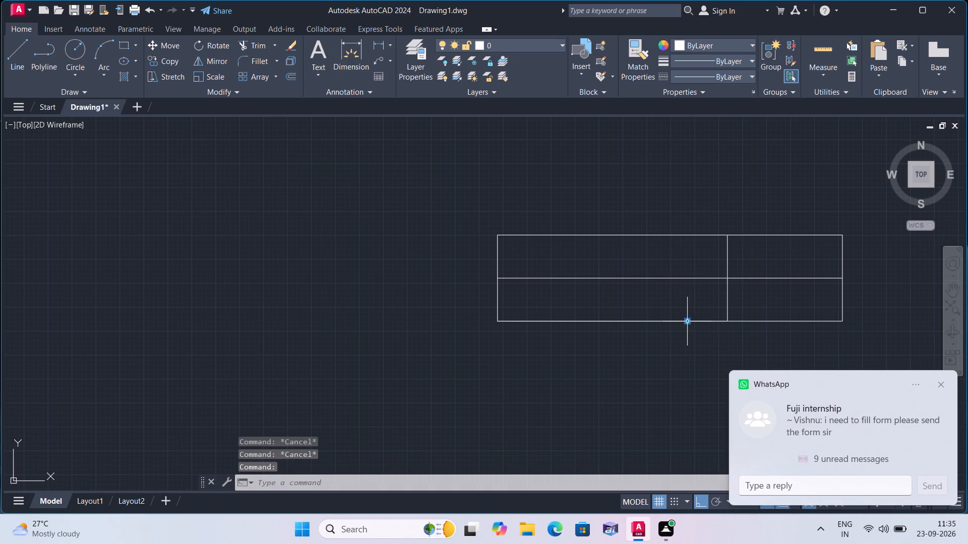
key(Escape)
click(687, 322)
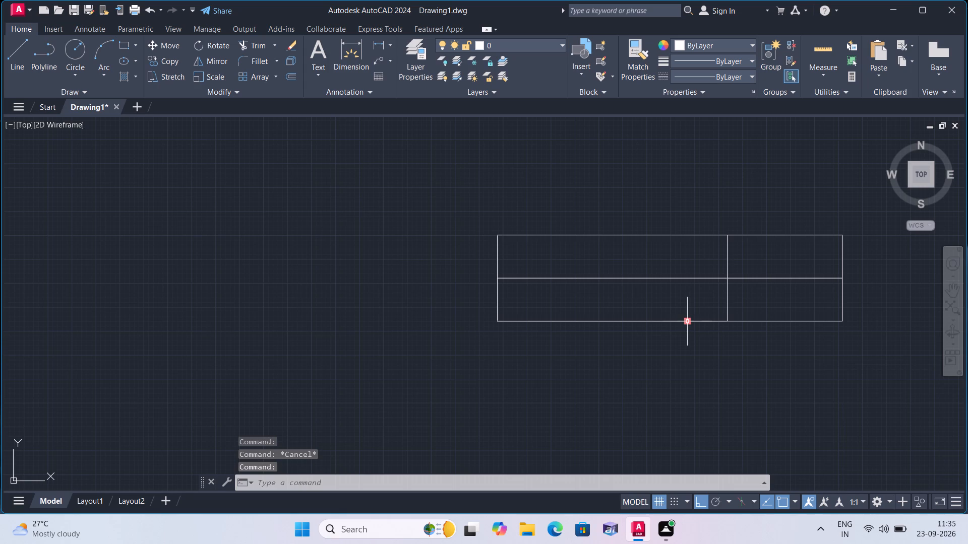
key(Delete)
Erase the 2' line overlapping the window symbol's bottom edge.
click(687, 322)
key(Delete)
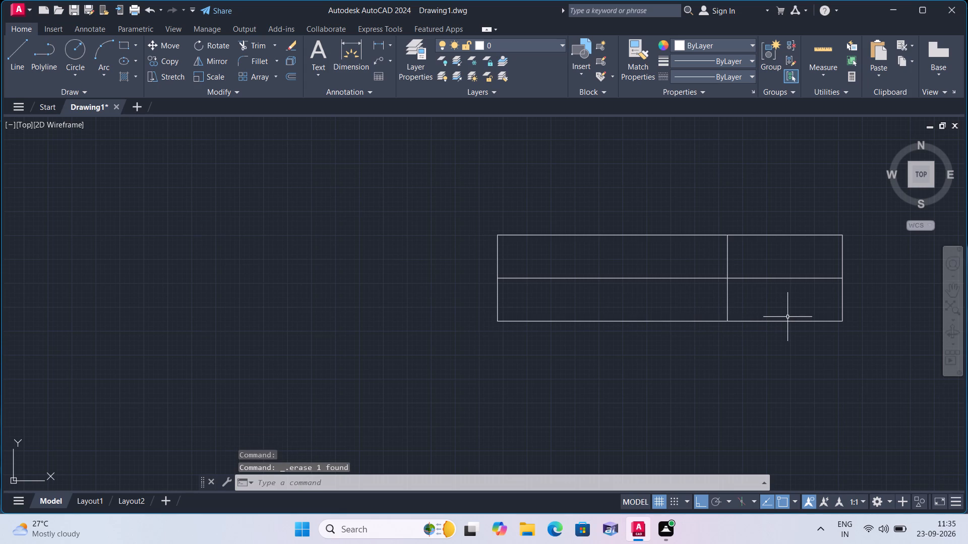
Trim away everything beyond the new vertical line, including the old right edge, to leave a 2' window symbol.
text(trim)
key(space)
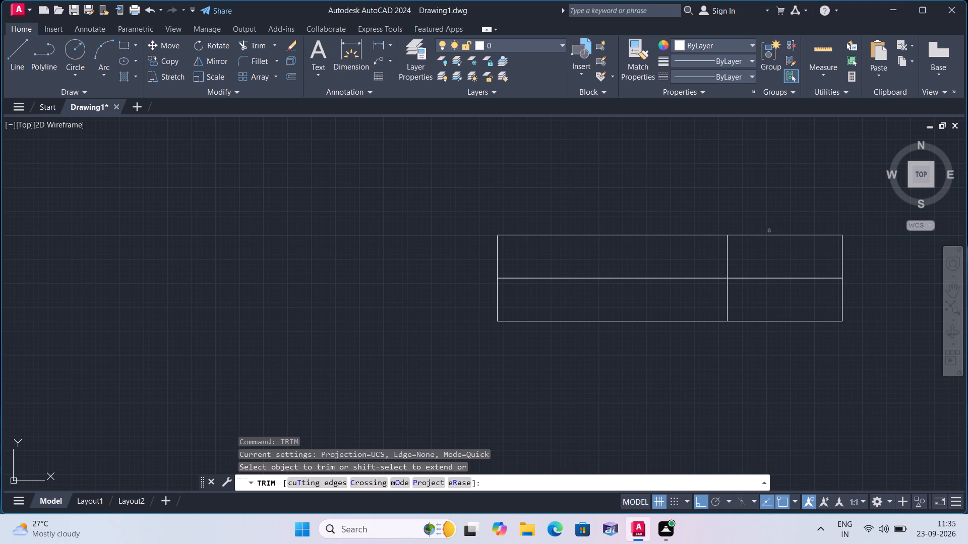
click(752, 203)
click(856, 351)
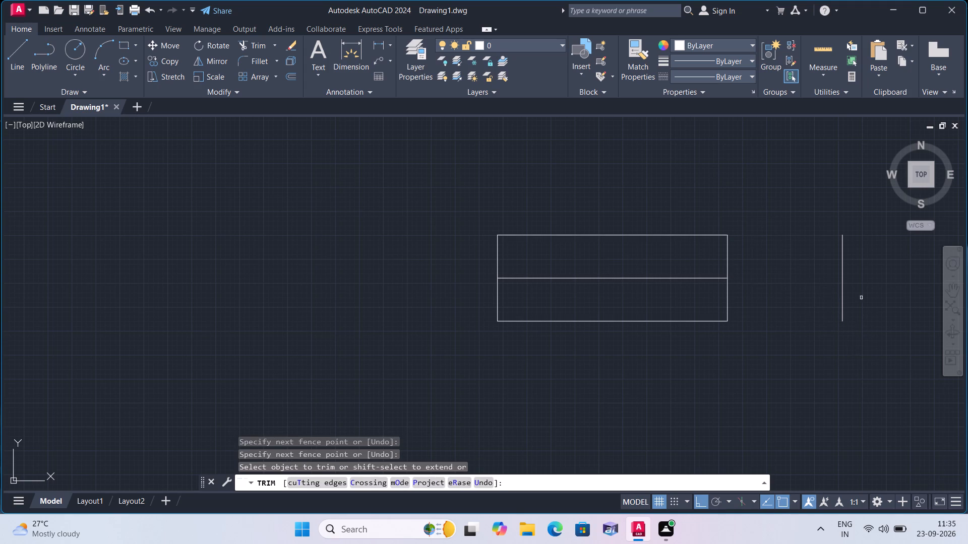
drag(851, 278, 798, 300)
click(798, 300)
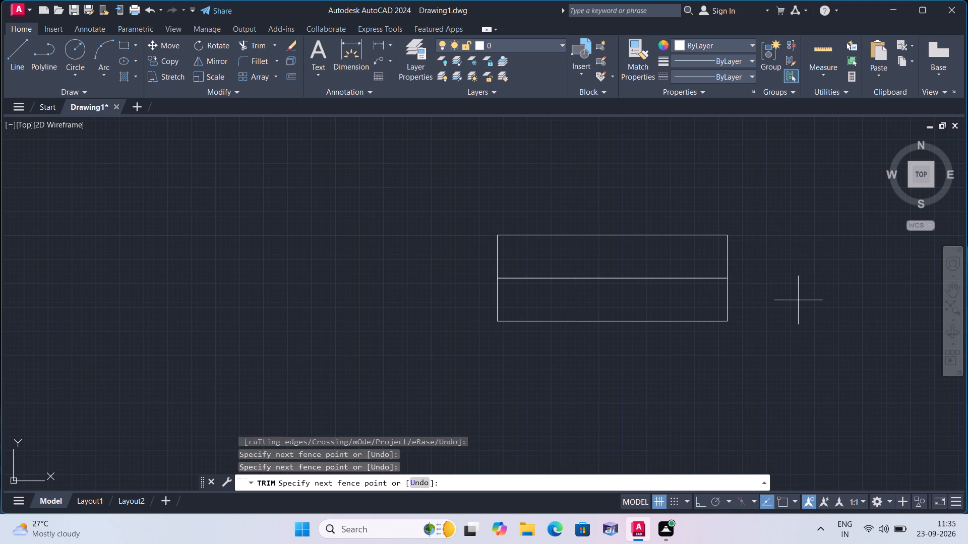
key(Escape)
With Ortho off, move the 2' window symbol by its top-edge midpoint to the inner-line midpoint of the pooja room's bottom wall.
click(769, 366)
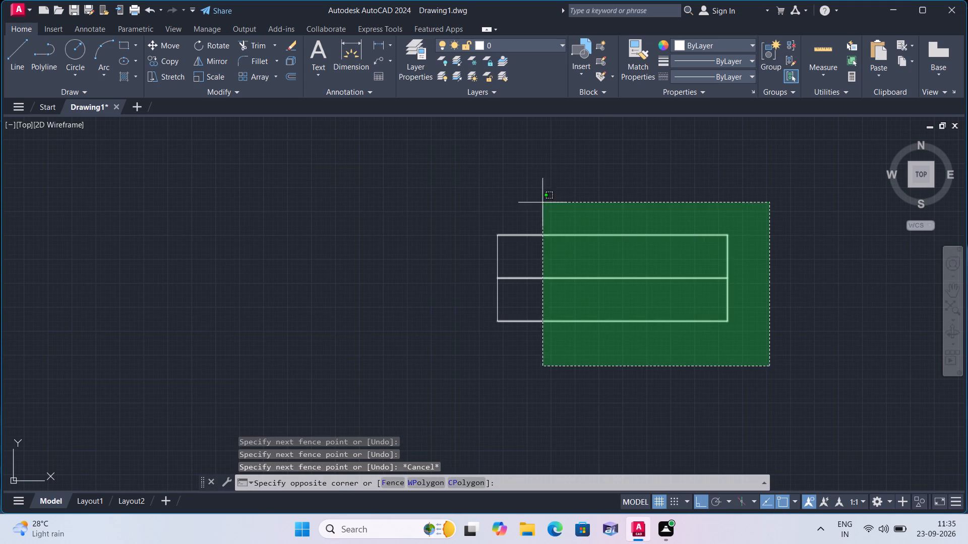
click(448, 206)
key(F8)
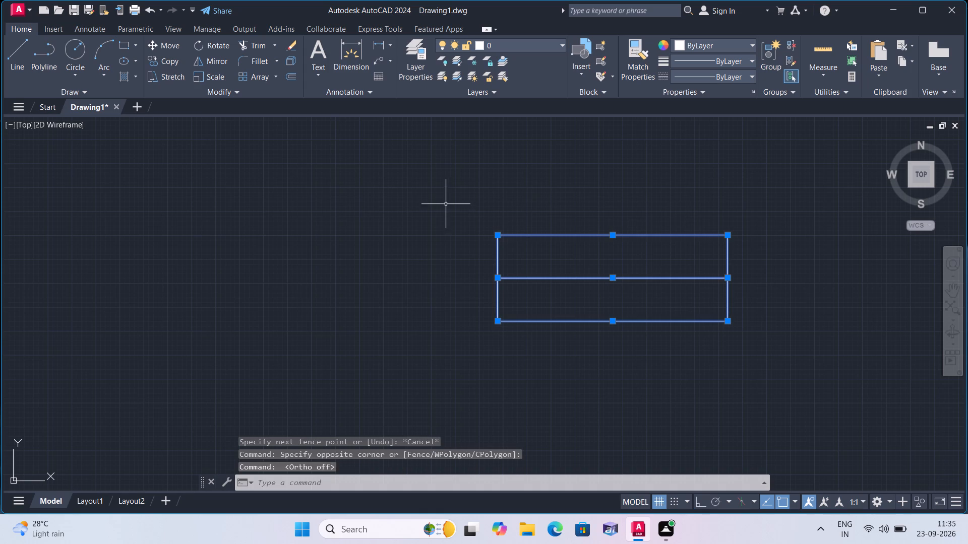
click(166, 45)
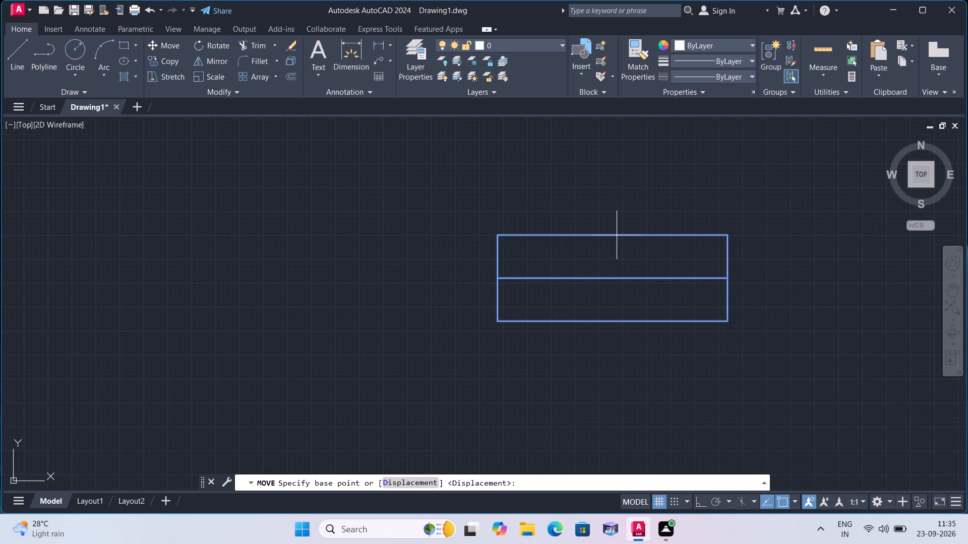
click(614, 233)
scroll(496, 323, down, 1)
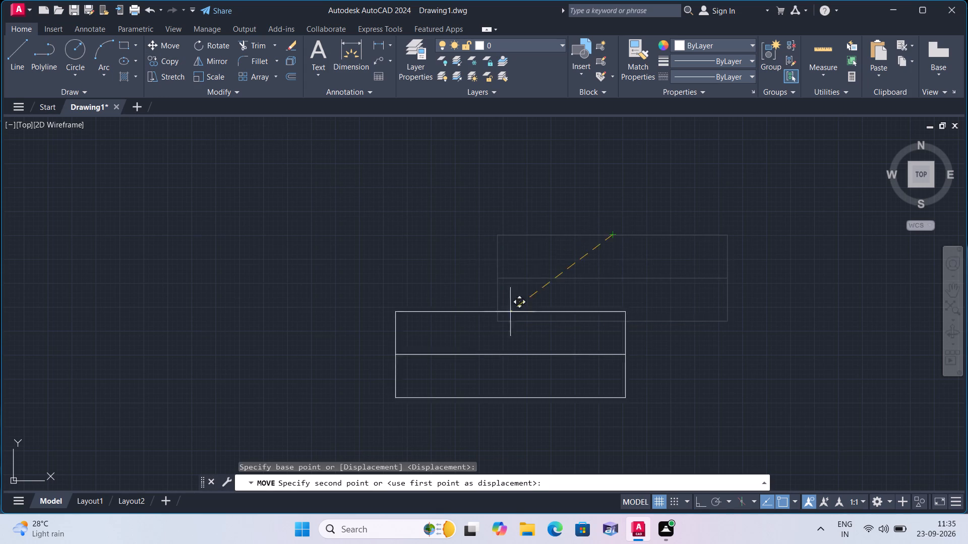
scroll(462, 338, down, 1)
middle_drag(431, 369, 530, 226)
scroll(483, 275, down, 4)
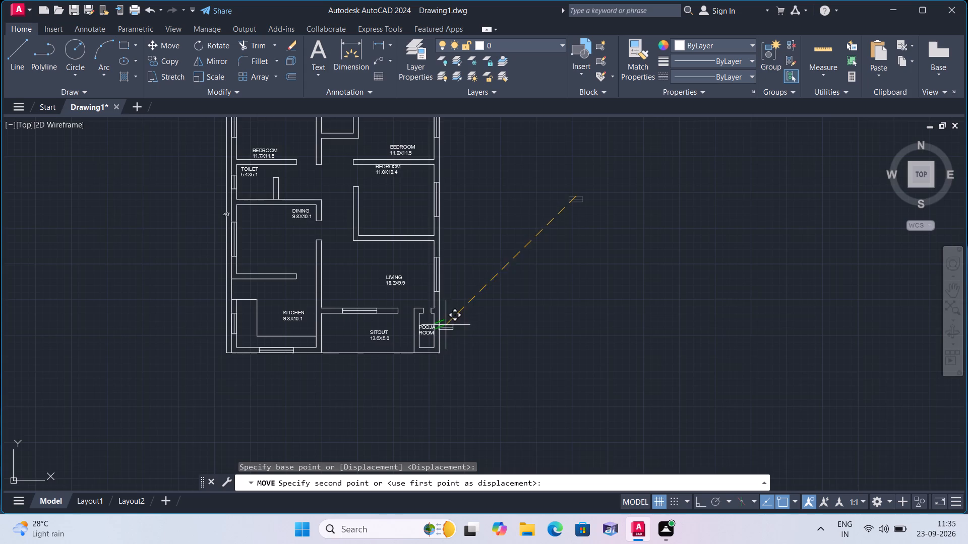
scroll(425, 345, up, 6)
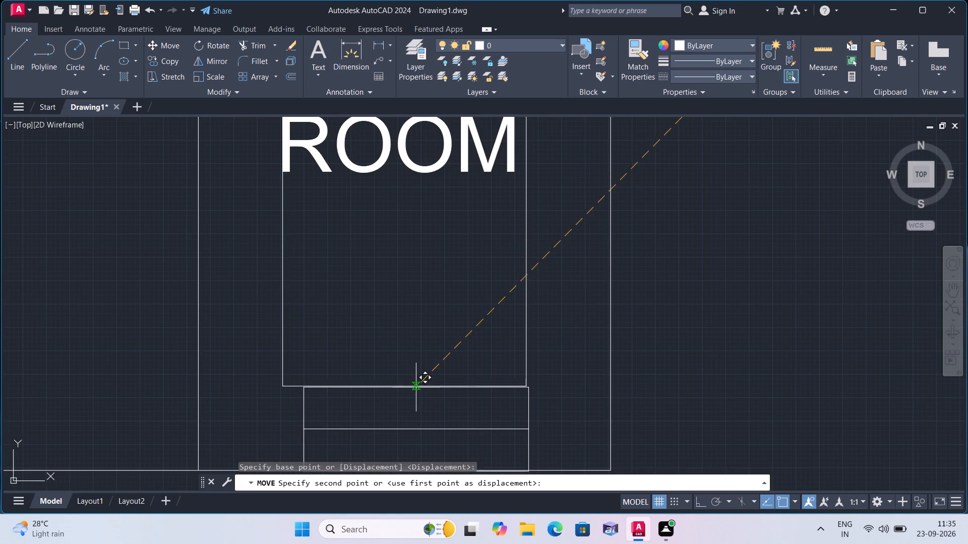
click(404, 385)
Hatch the top exterior wall segments between windows and the adjoining 4.8X7.7 toilet walls with a Solid fill in colour 242,103,34.
scroll(415, 355, down, 4)
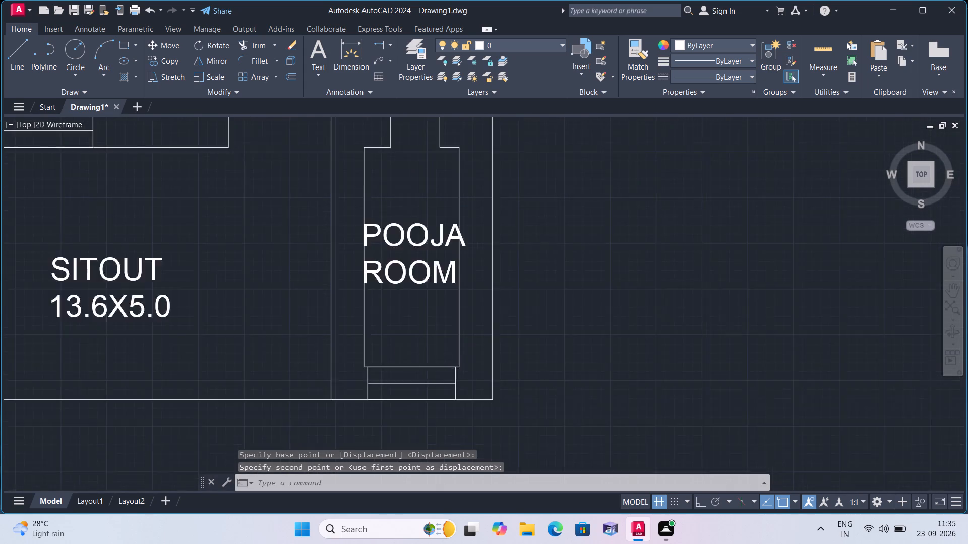
scroll(482, 347, down, 2)
middle_drag(547, 321, 508, 362)
text(h)
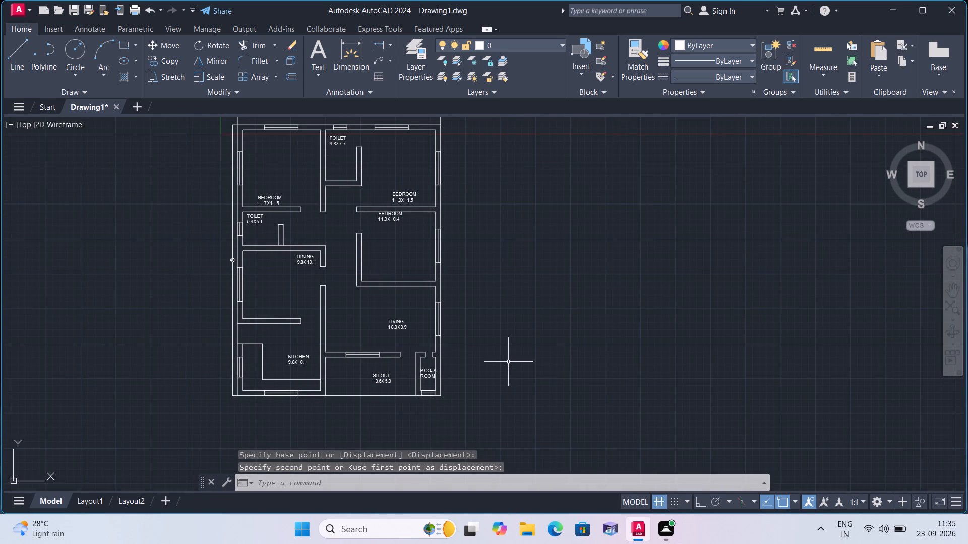
key(space)
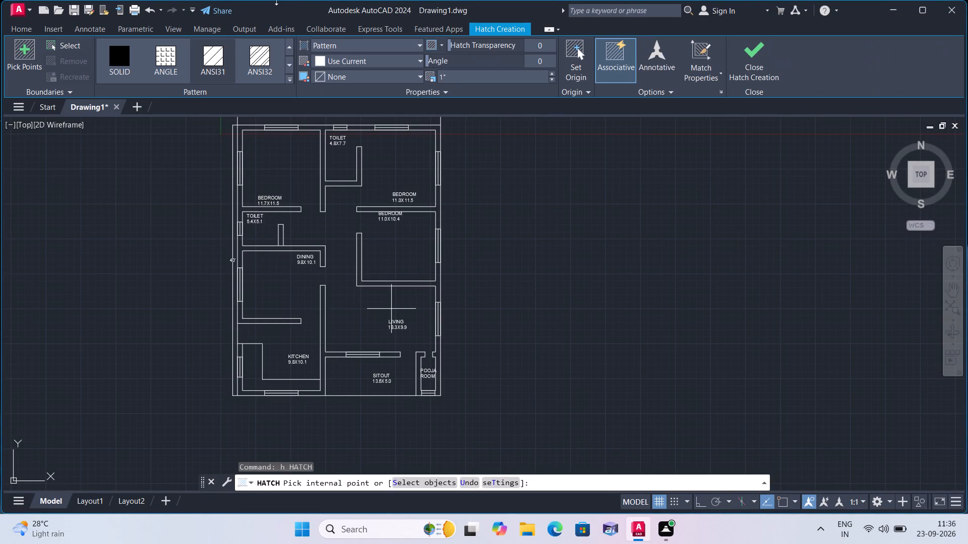
click(331, 38)
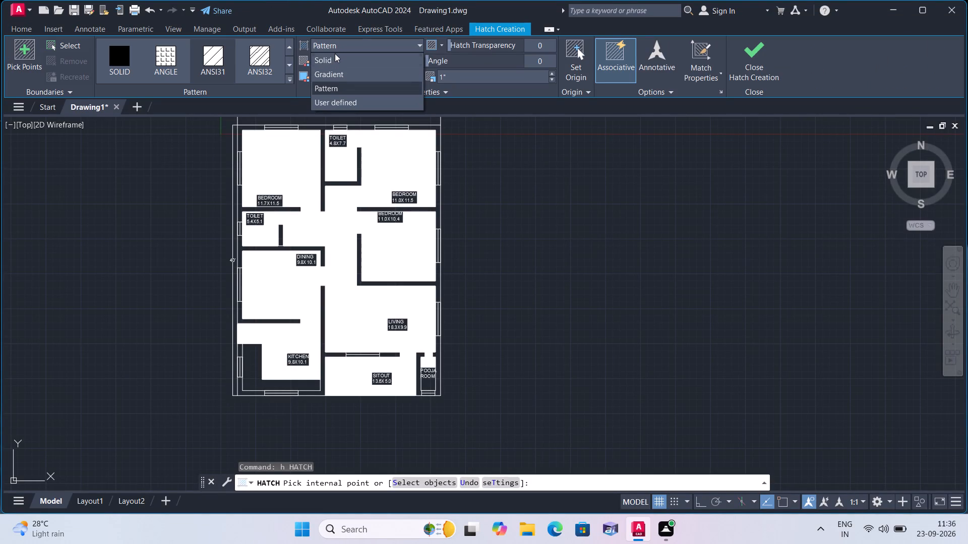
click(335, 56)
click(352, 59)
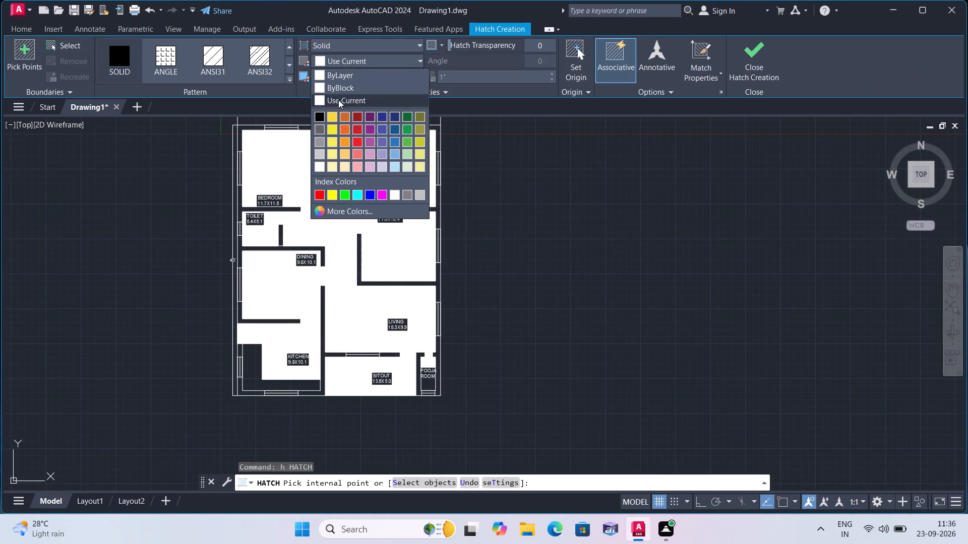
click(342, 129)
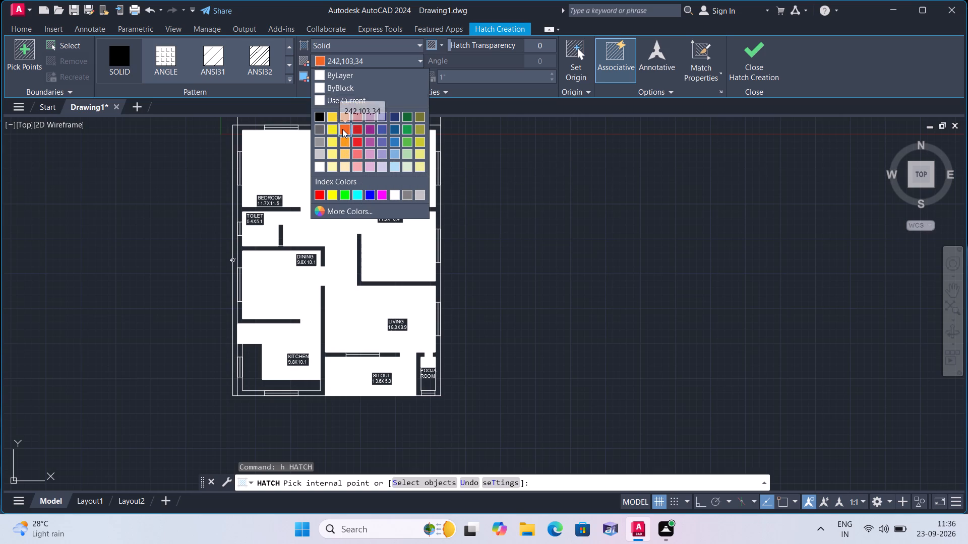
click(321, 128)
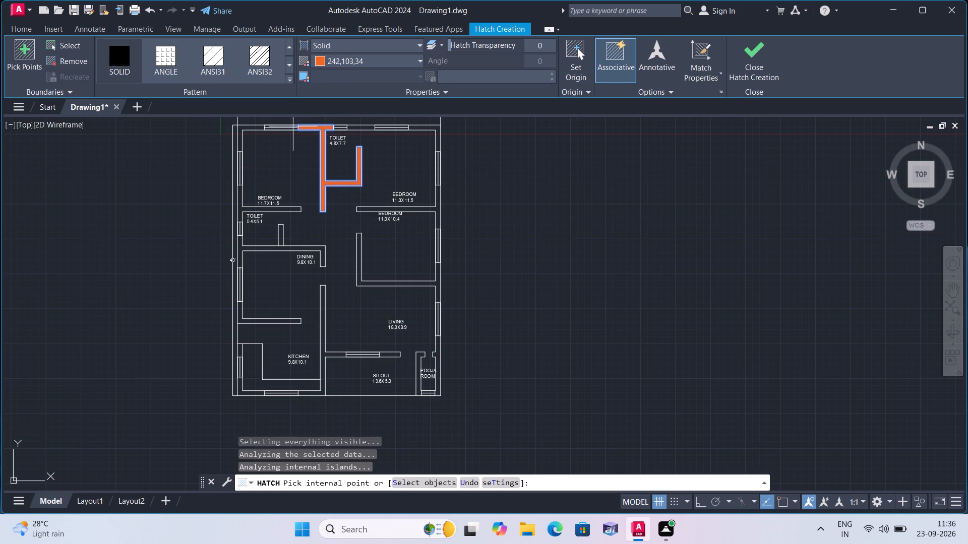
click(245, 126)
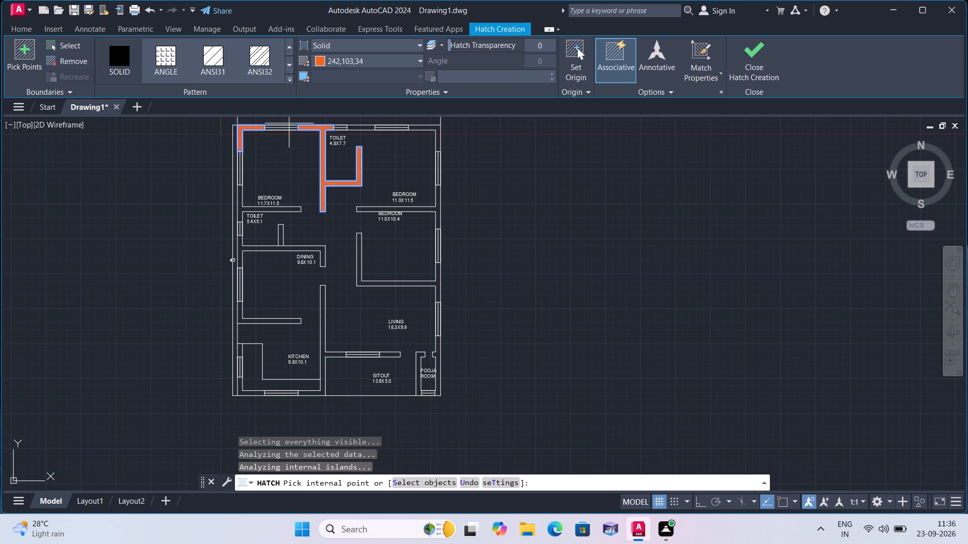
click(363, 128)
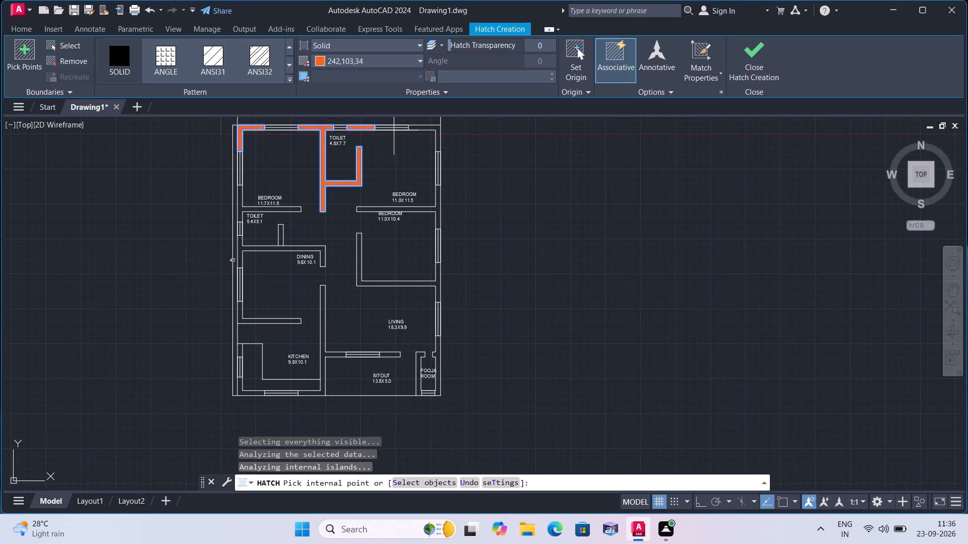
click(418, 128)
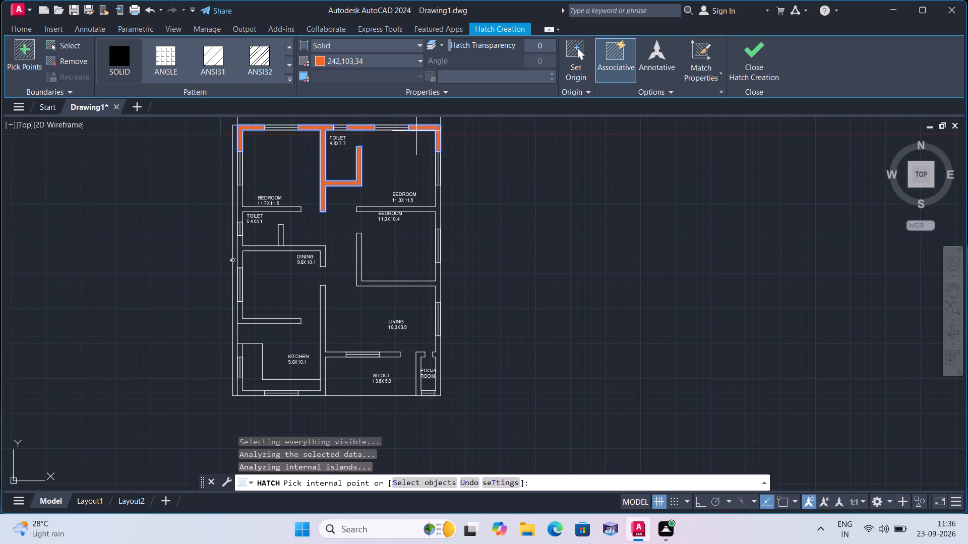
Add the walls below the two top bedrooms, the 5.4X5.1 toilet's walls and the 11.0X10.4 bedroom's lower walls to the solid hatch.
click(284, 209)
click(270, 247)
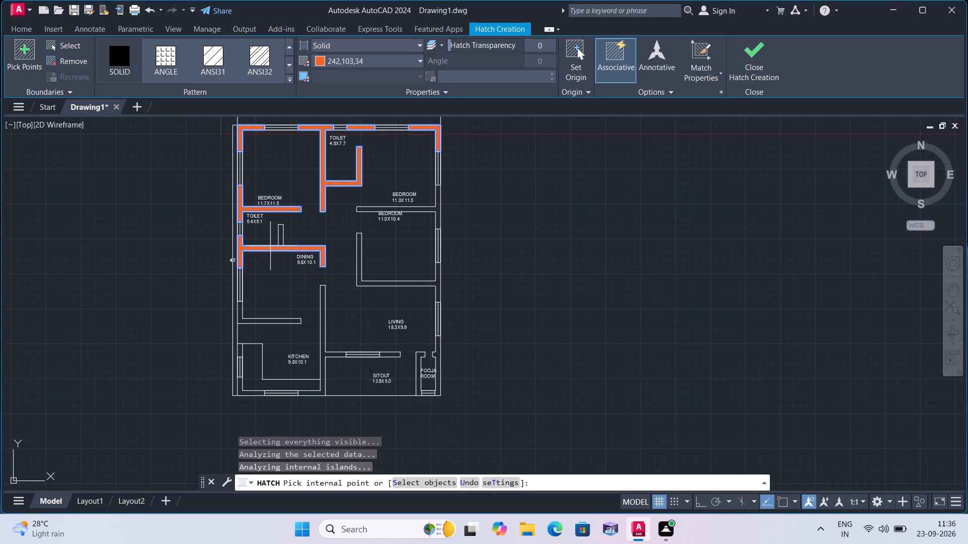
click(281, 237)
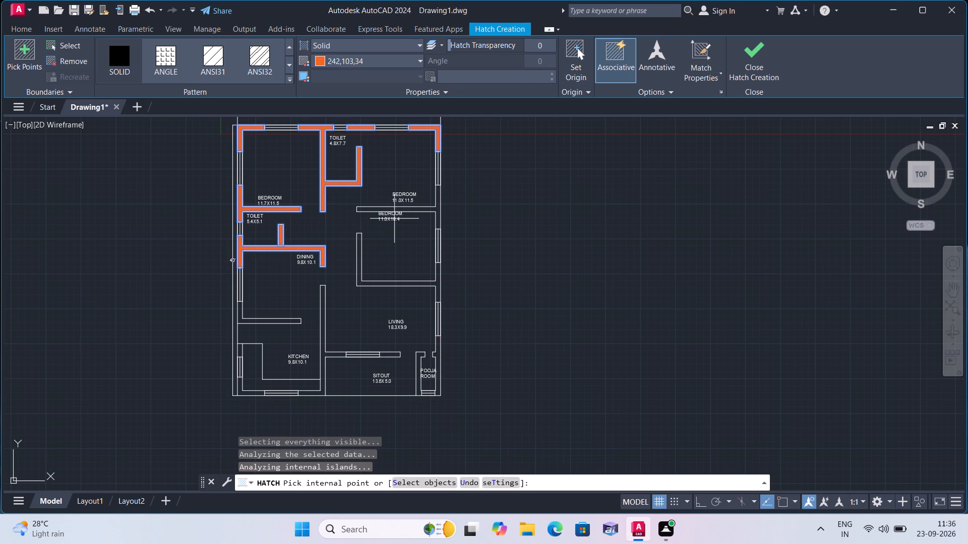
click(412, 208)
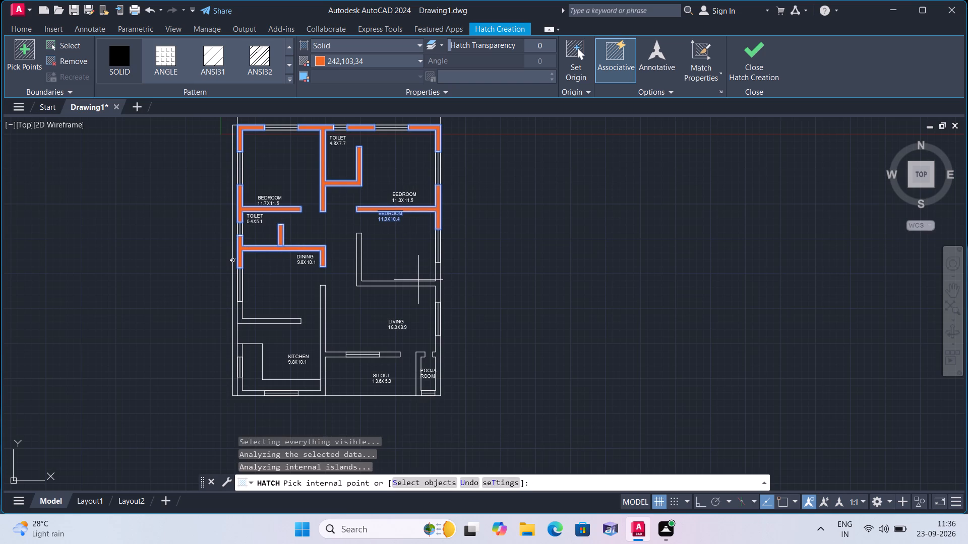
click(418, 282)
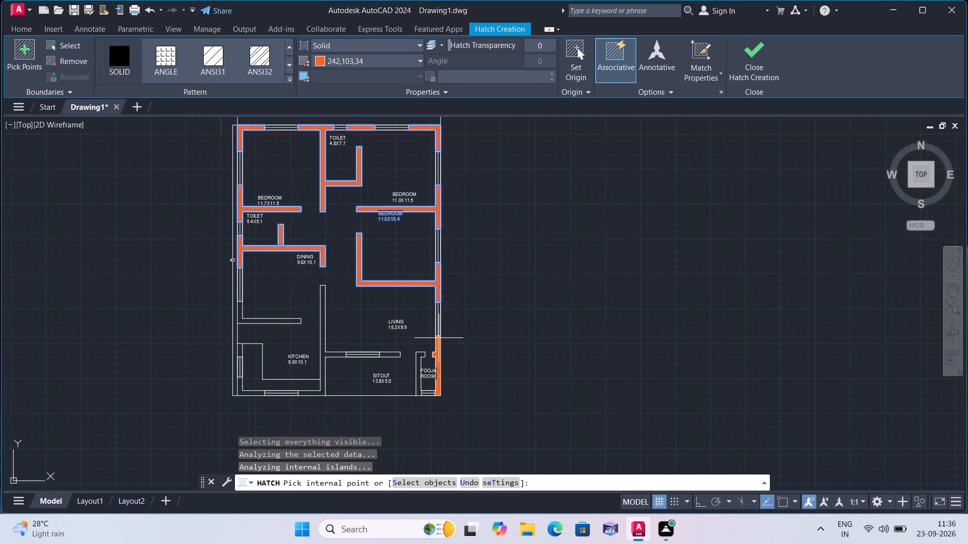
Add the remaining pooja room, living-to-sitout, dining-to-kitchen and lower exterior wall segments to the solid hatch and finish hatching.
click(439, 341)
click(424, 354)
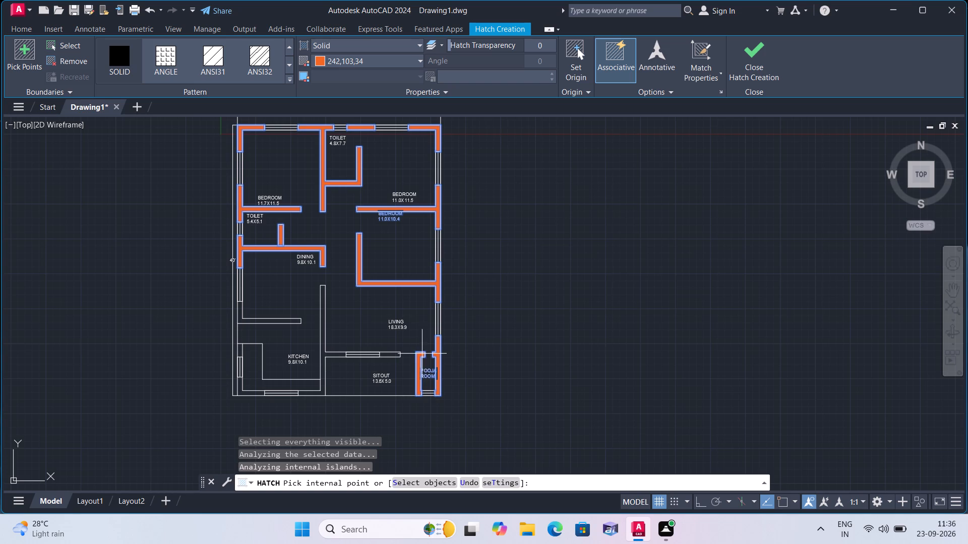
click(387, 353)
click(326, 357)
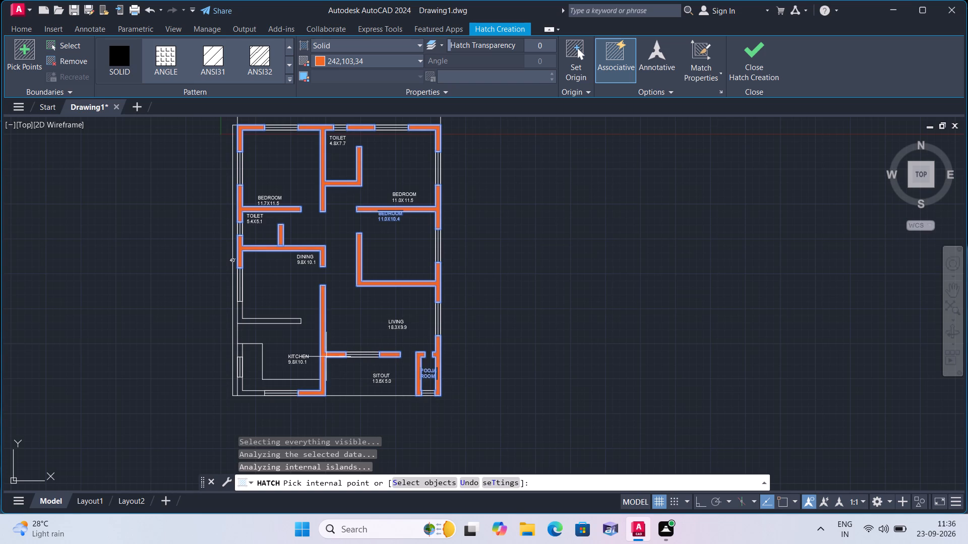
click(270, 321)
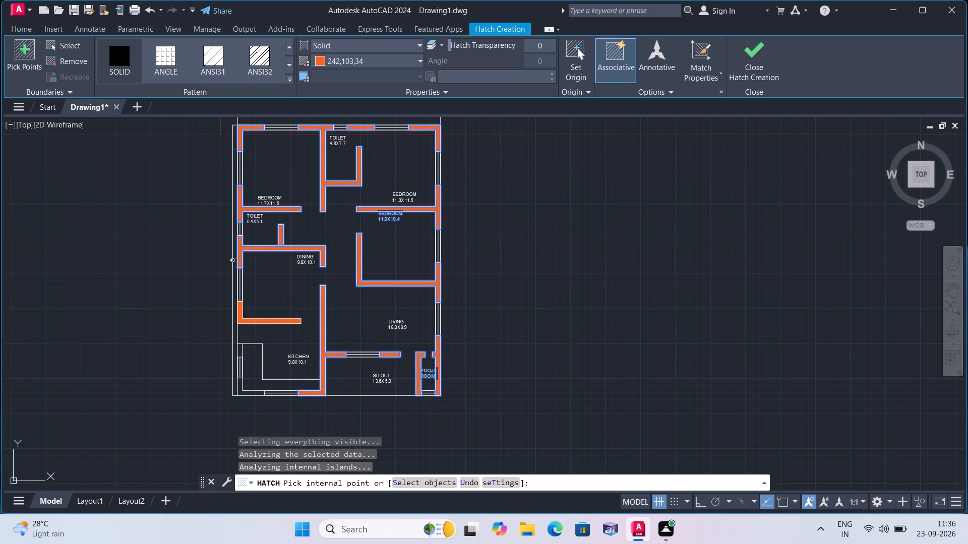
click(240, 350)
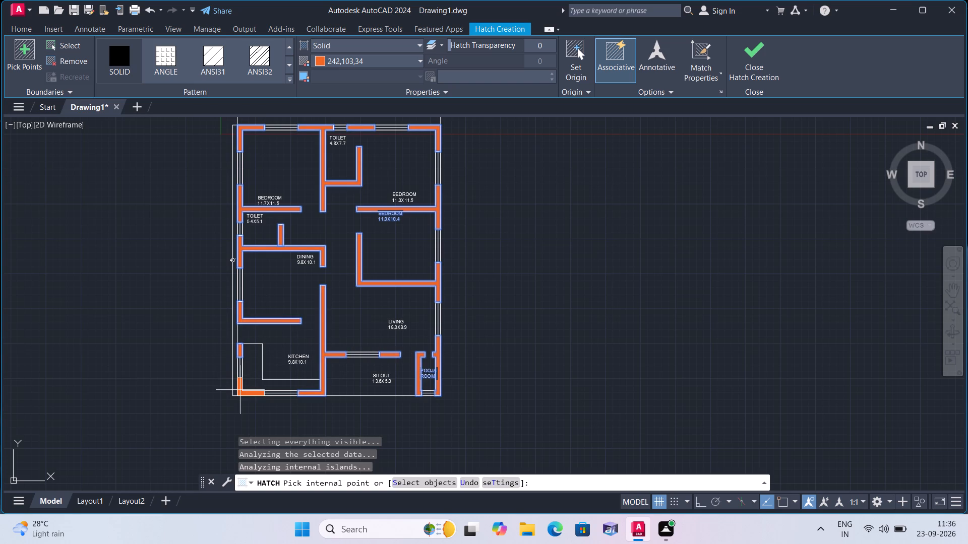
click(240, 393)
key(Escape)
Examine the hatched plan from the title and top bedrooms down to the living room, kitchen and sitout.
scroll(294, 292, down, 1)
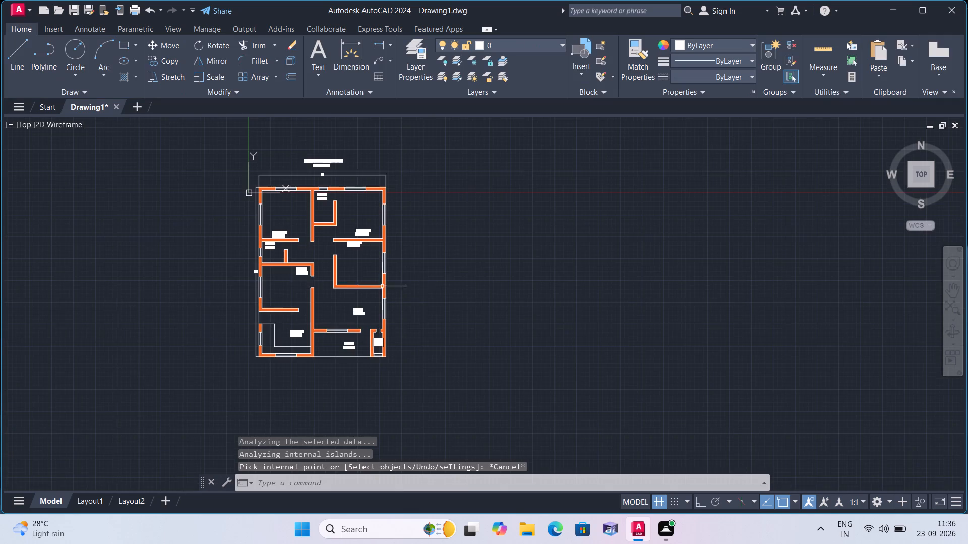
scroll(468, 263, up, 2)
middle_drag(87, 271, 217, 308)
scroll(221, 317, down, 1)
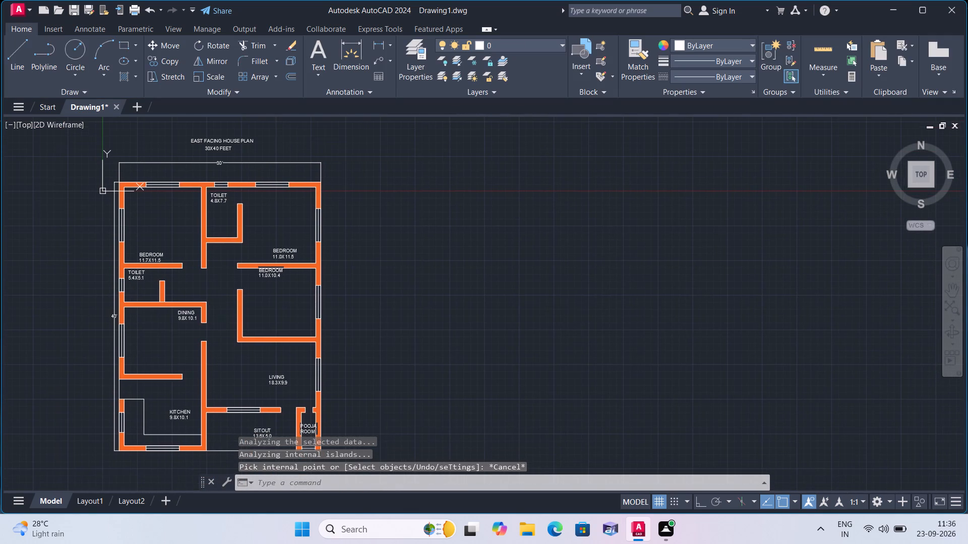
middle_drag(237, 293, 340, 290)
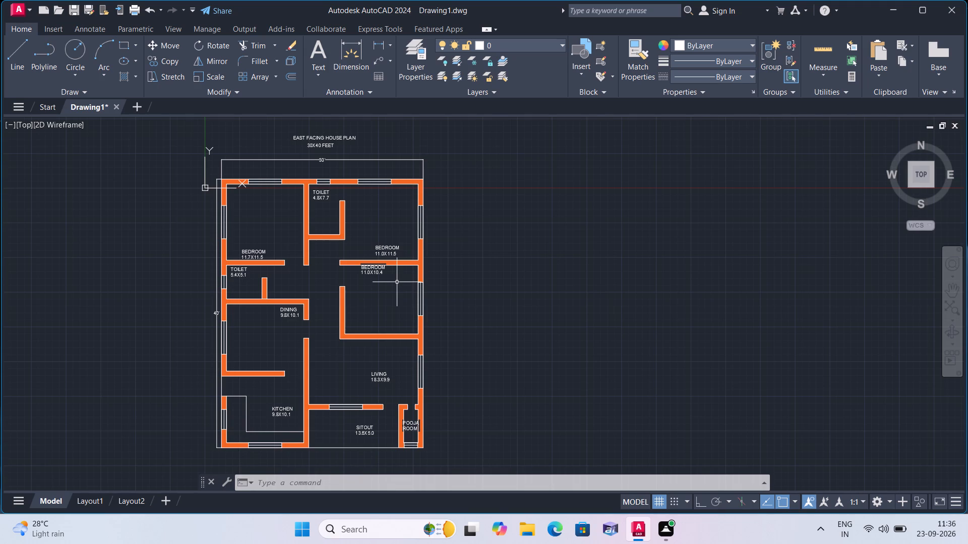
scroll(397, 282, down, 2)
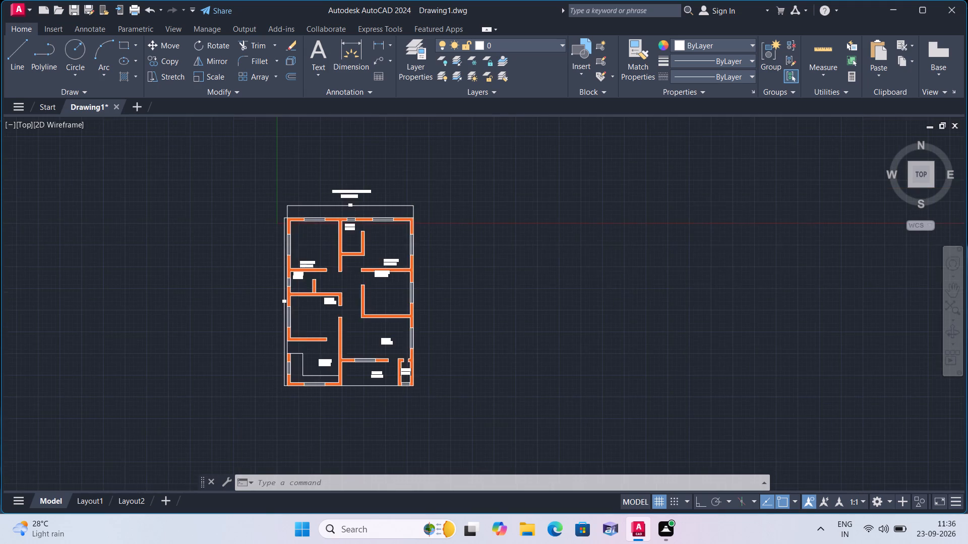
scroll(397, 282, up, 3)
middle_drag(218, 244, 352, 352)
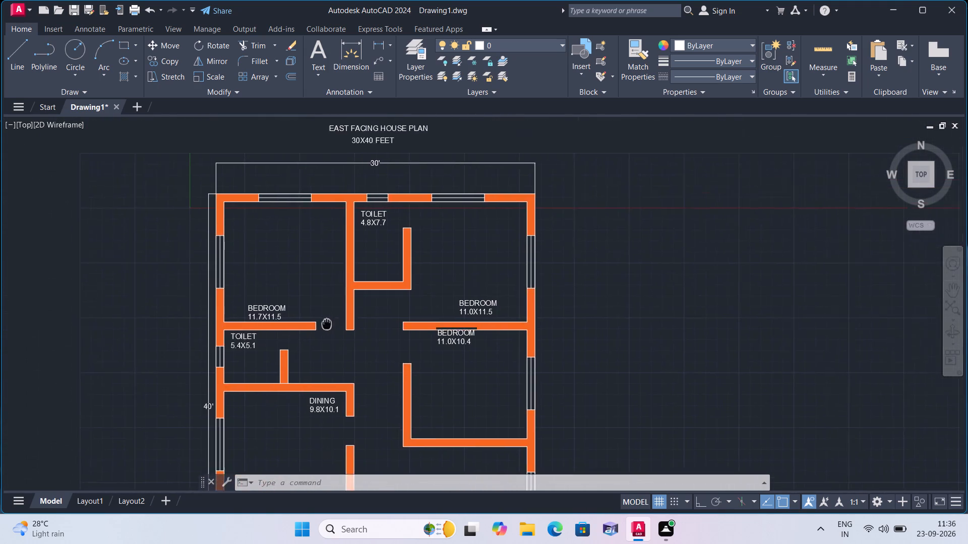
middle_drag(352, 352, 365, 370)
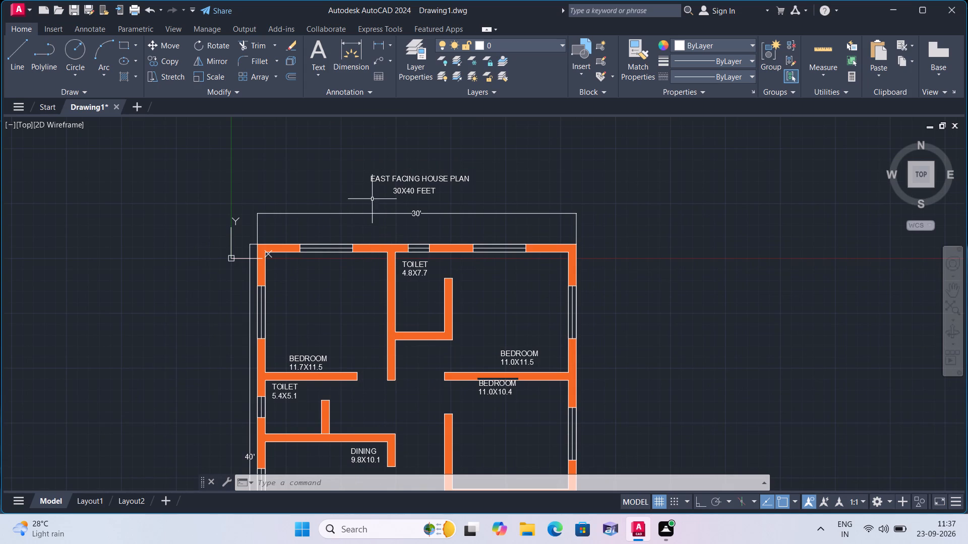
scroll(401, 207, up, 1)
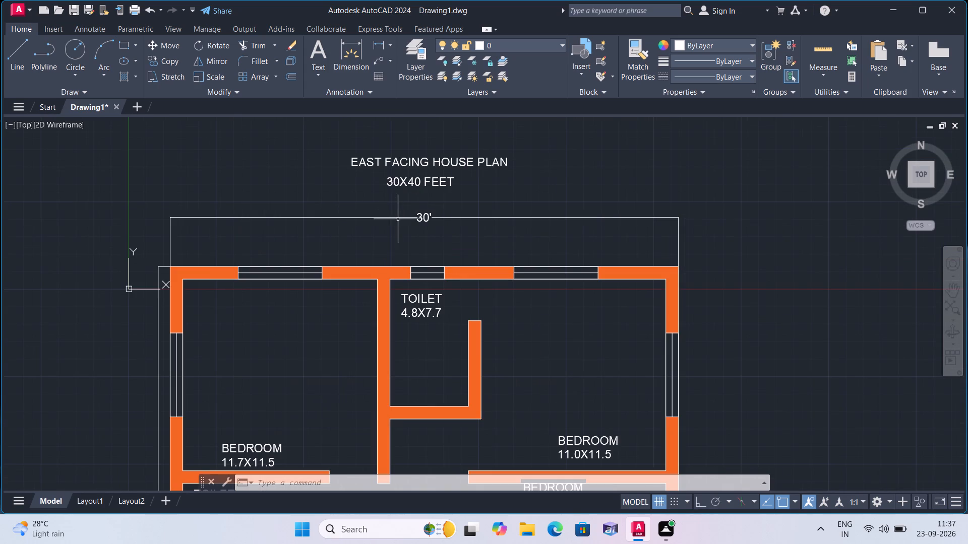
middle_drag(350, 326, 372, 249)
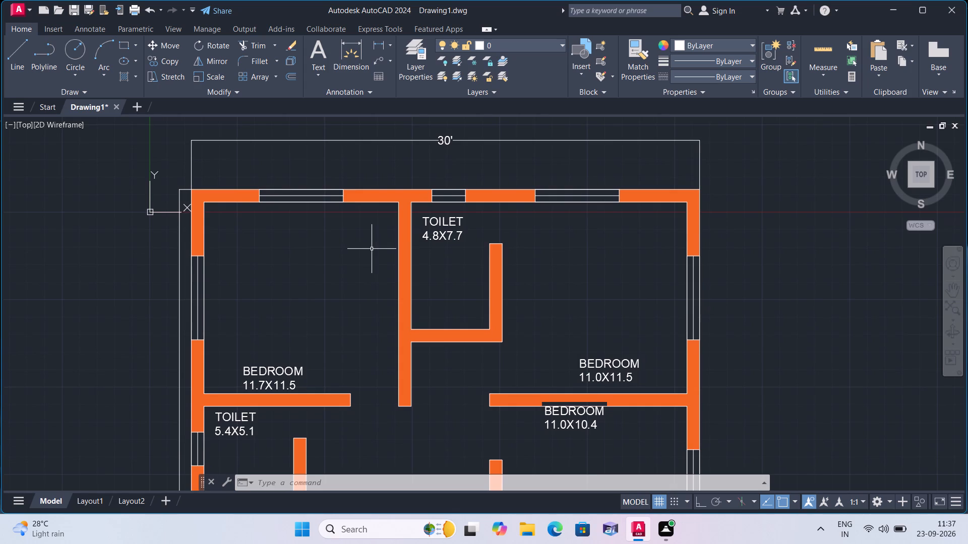
scroll(390, 271, down, 1)
middle_drag(429, 316, 422, 205)
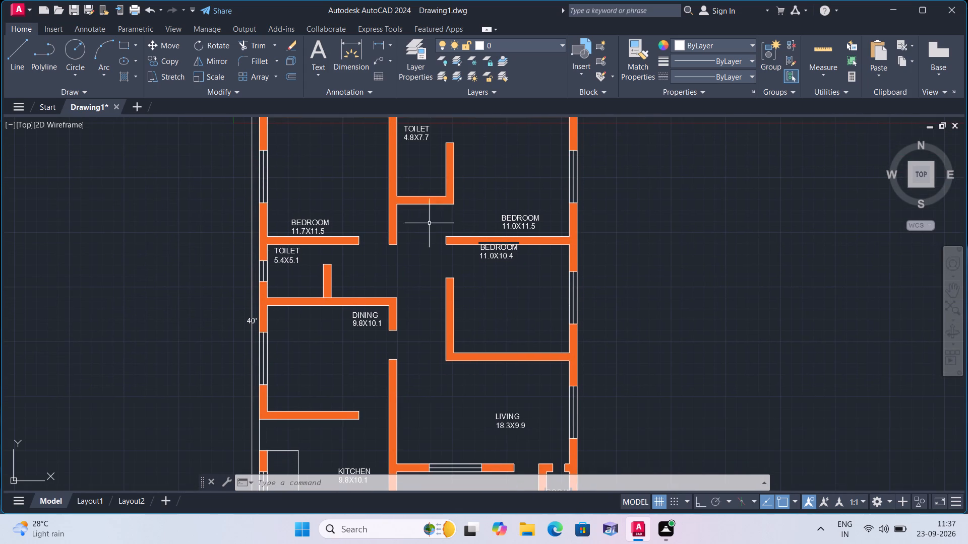
middle_drag(440, 384, 407, 318)
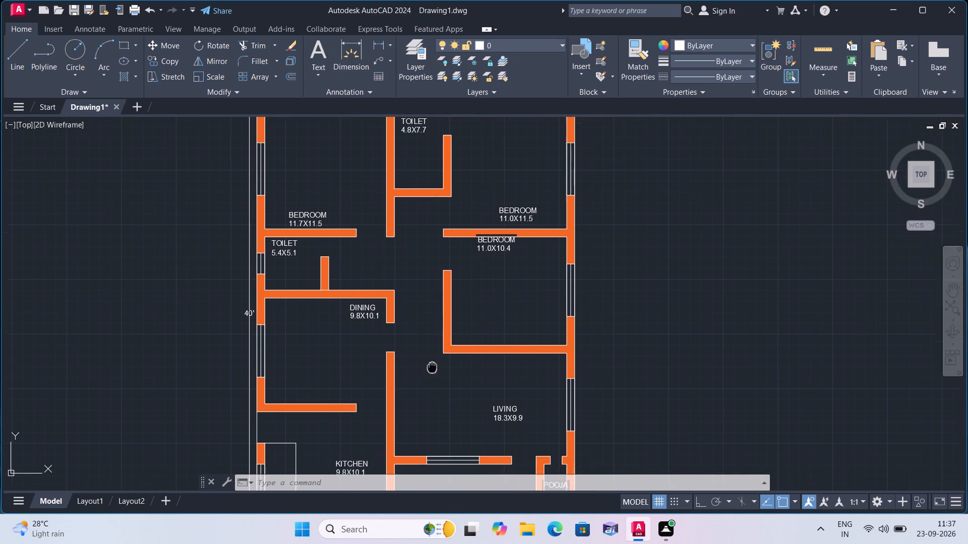
middle_drag(407, 318, 394, 285)
scroll(394, 285, down, 1)
middle_drag(393, 286, 418, 356)
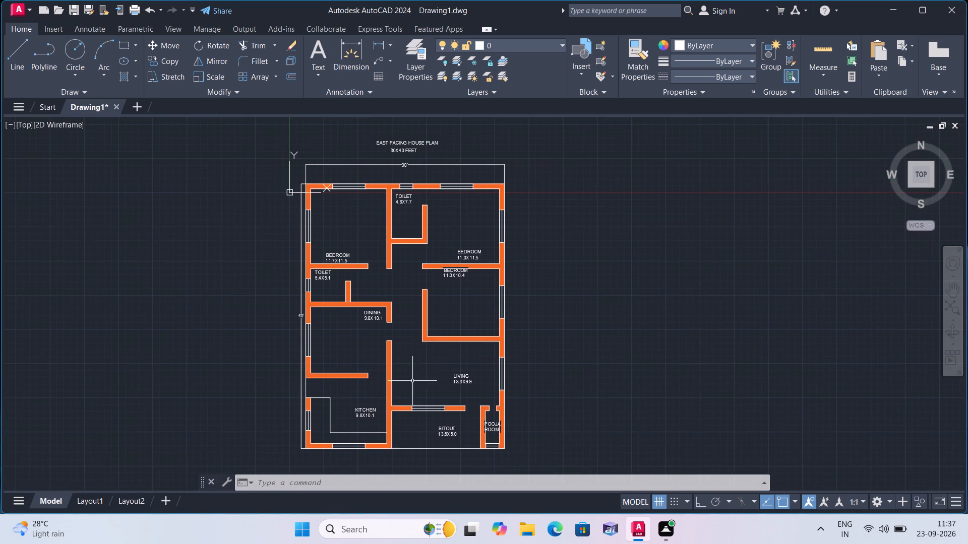
With Ortho on, draw the step outline below the sitout: two 10" segments down, across to the pooja wall line, and up to its corner.
middle_drag(412, 384, 403, 240)
scroll(400, 248, up, 1)
text(l)
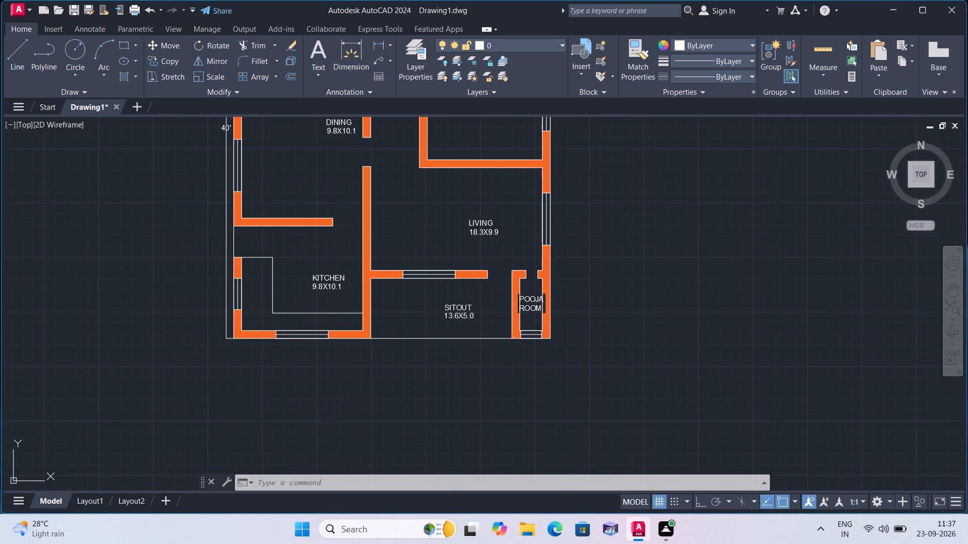
key(space)
scroll(400, 248, up, 1)
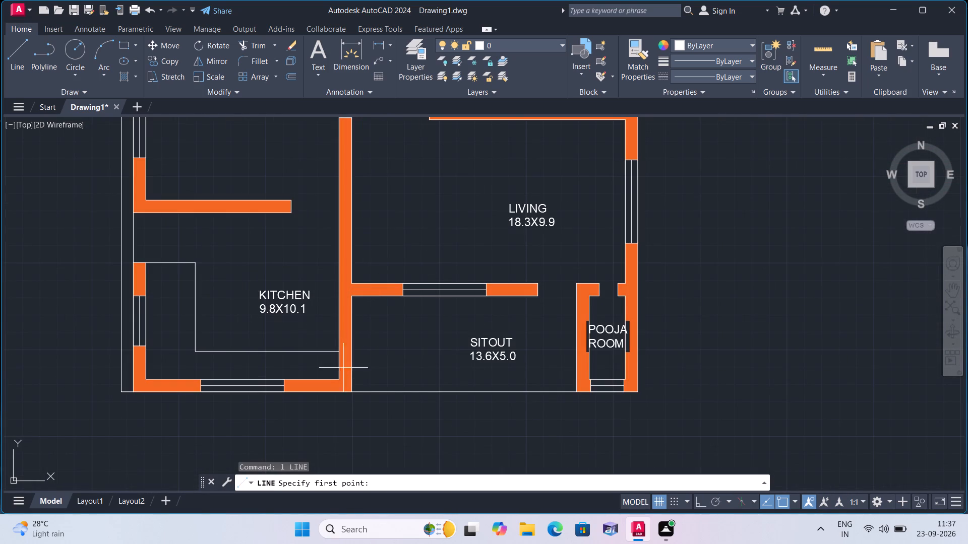
click(354, 393)
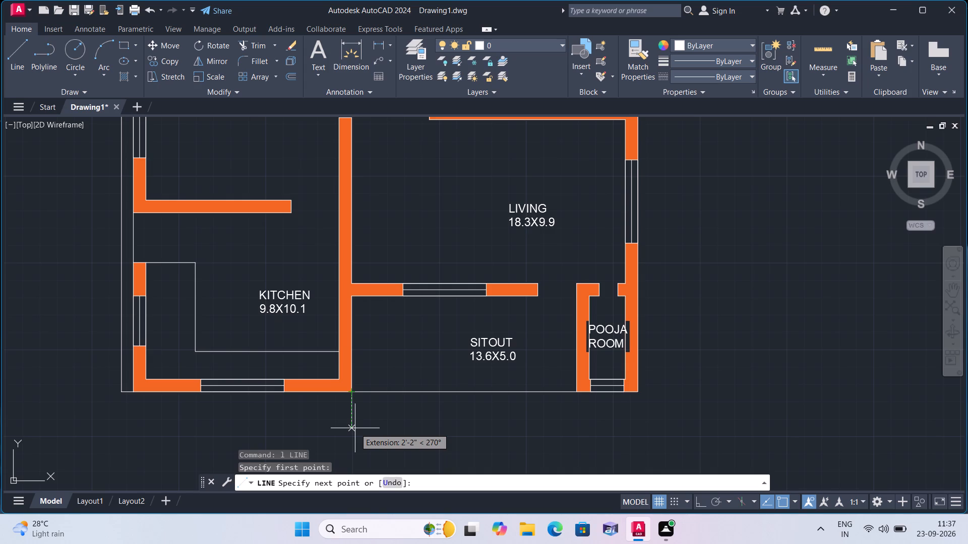
key(F8)
text(10")
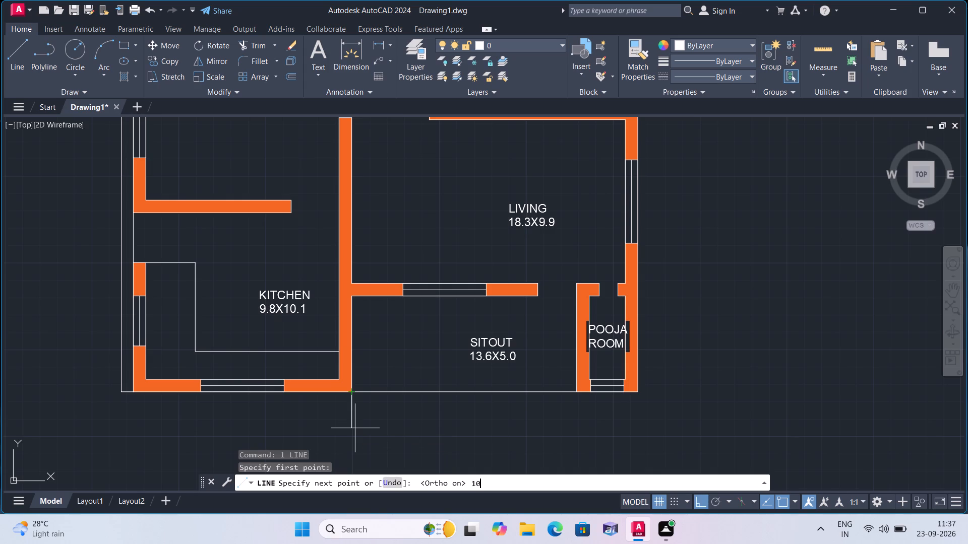
key(space)
middle_drag(351, 429, 344, 394)
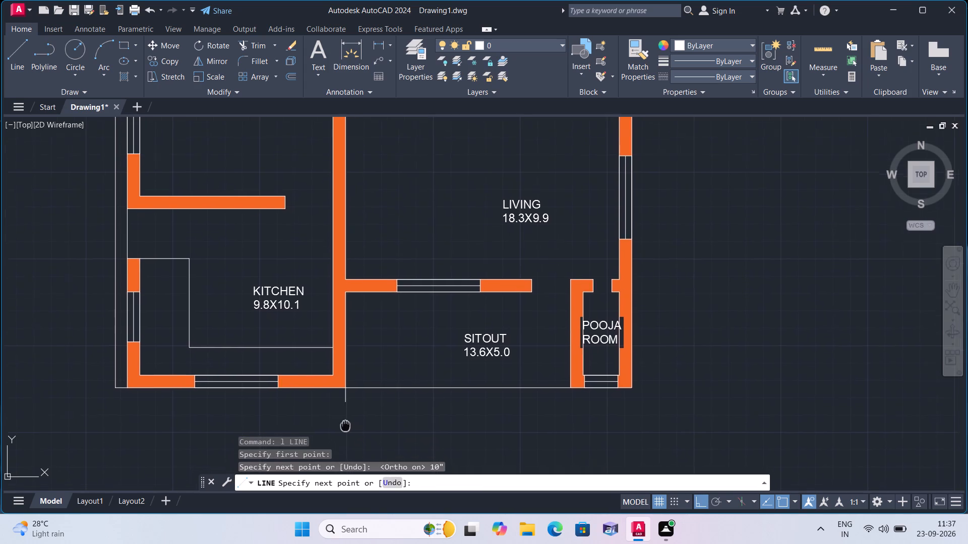
middle_drag(344, 394, 344, 333)
text(10")
key(space)
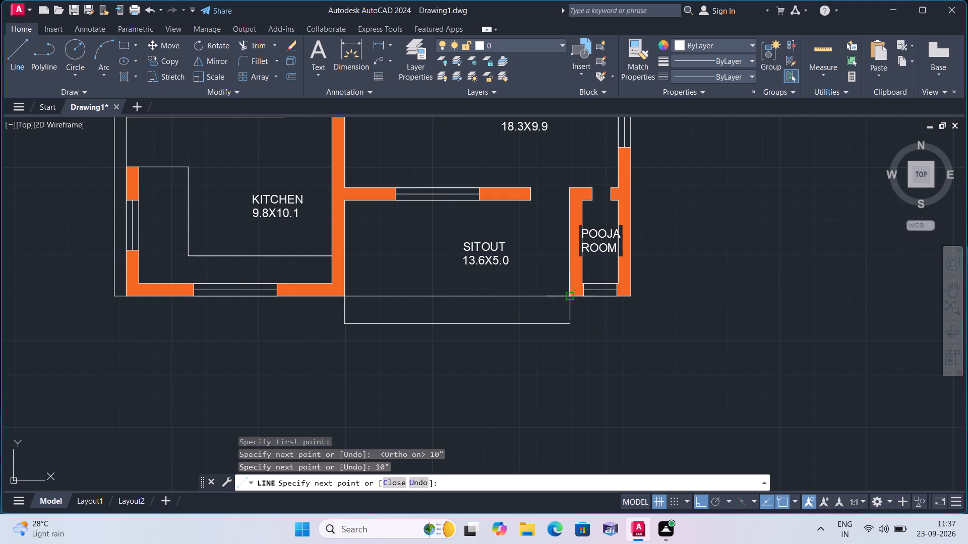
click(570, 324)
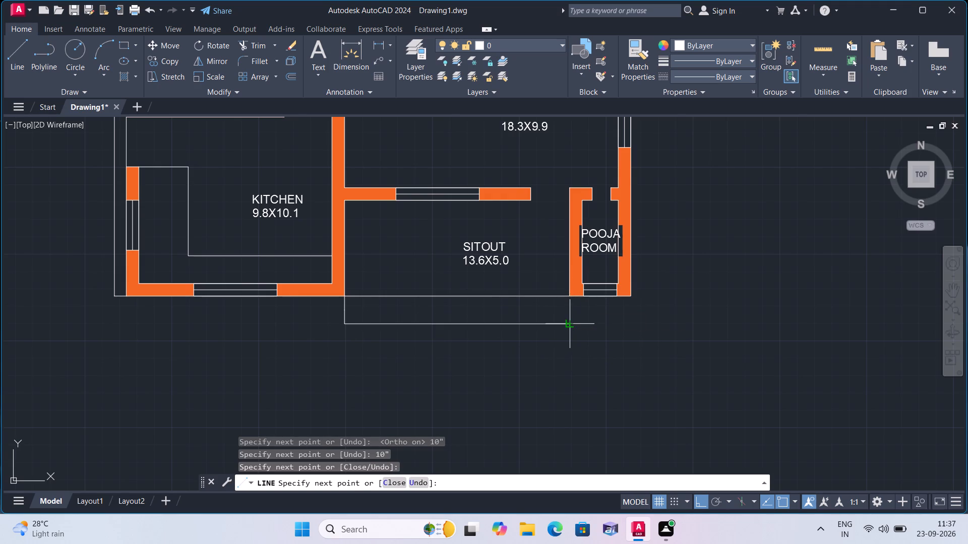
click(570, 295)
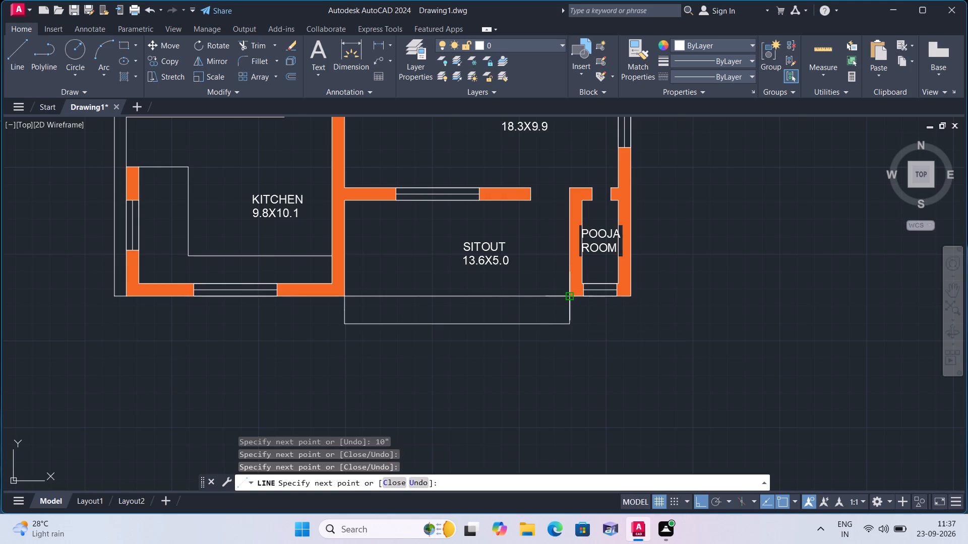
key(Escape)
Draw a horizontal tread line across the sitout step outline from the point between its two 10" segments.
key(space)
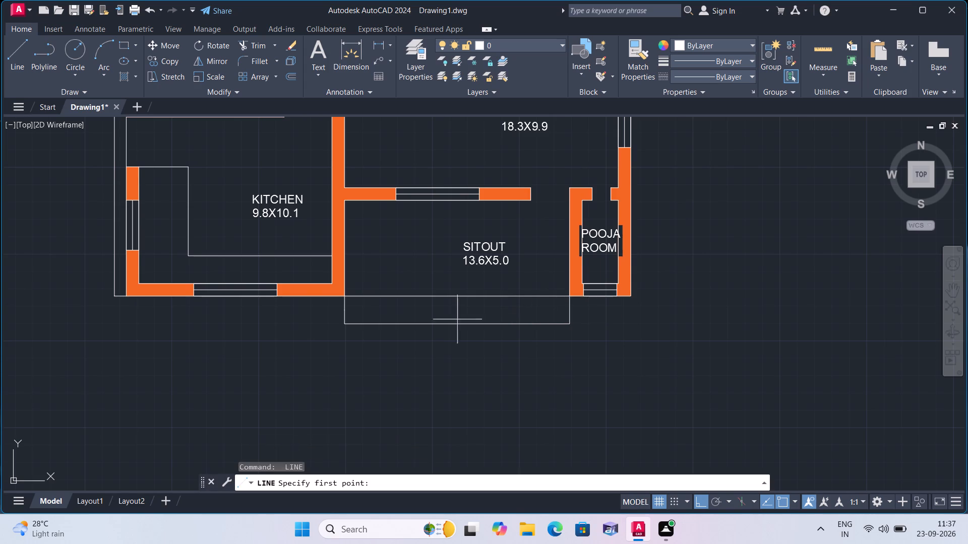
scroll(390, 314, up, 2)
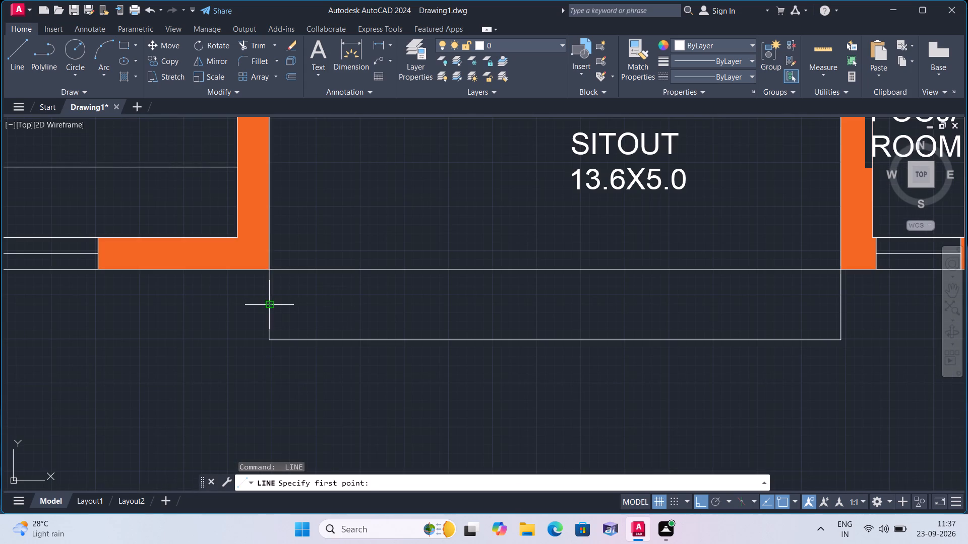
click(271, 305)
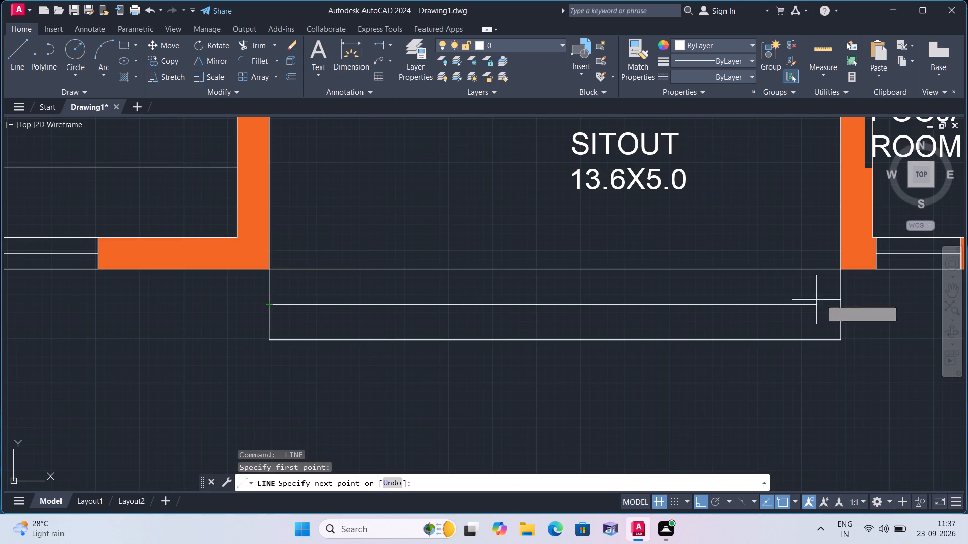
click(842, 303)
key(space)
Open the recent drawing beds_plan.dwg.
scroll(729, 289, down, 2)
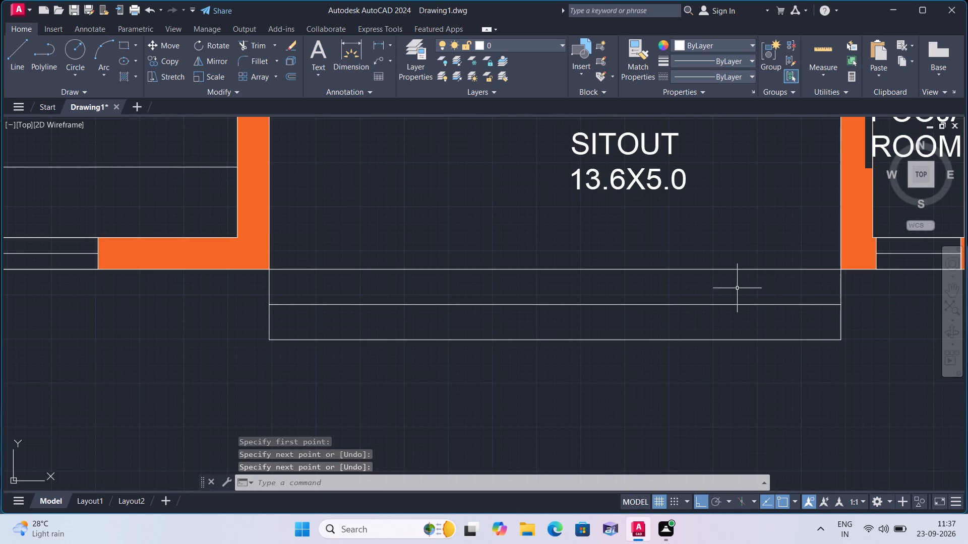
scroll(649, 292, down, 1)
scroll(530, 285, down, 2)
middle_drag(499, 223, 472, 267)
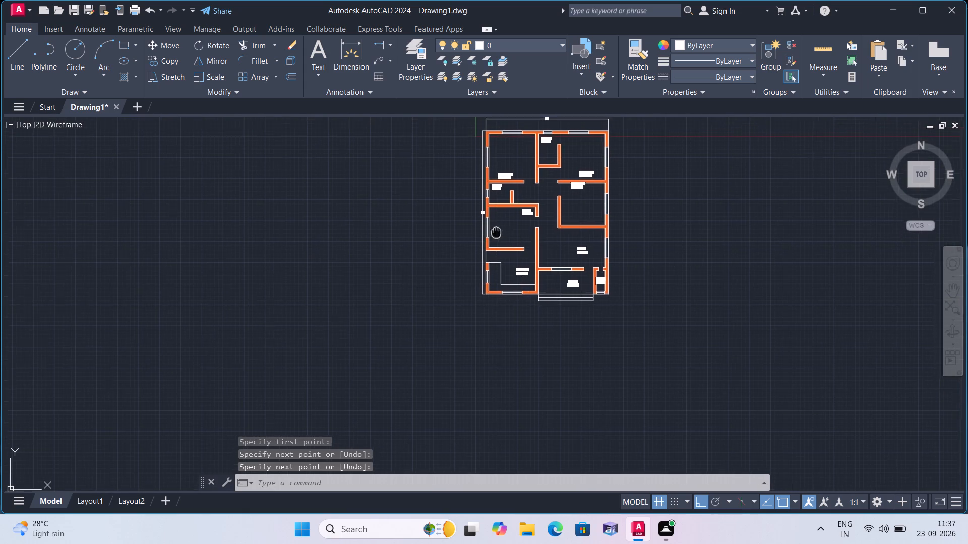
middle_drag(472, 267, 446, 288)
click(15, 10)
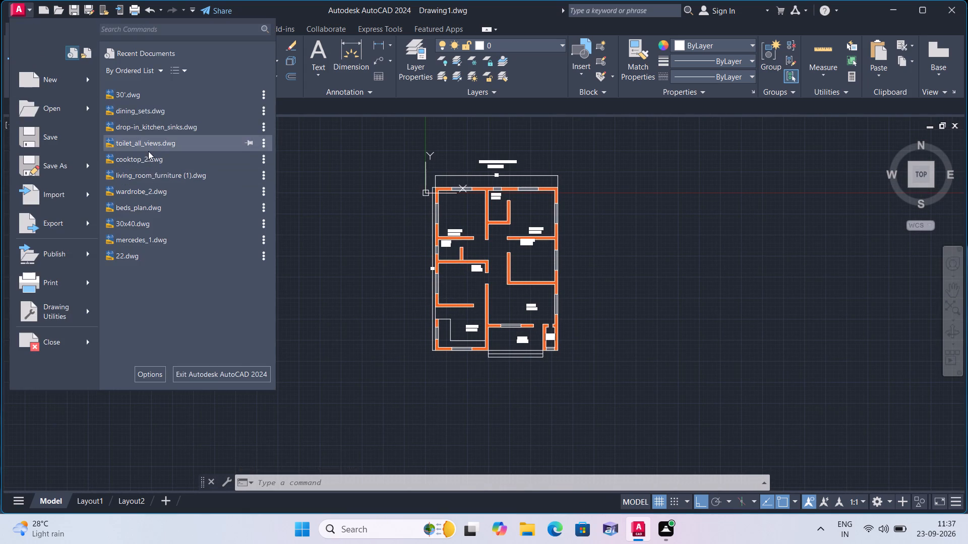
click(146, 211)
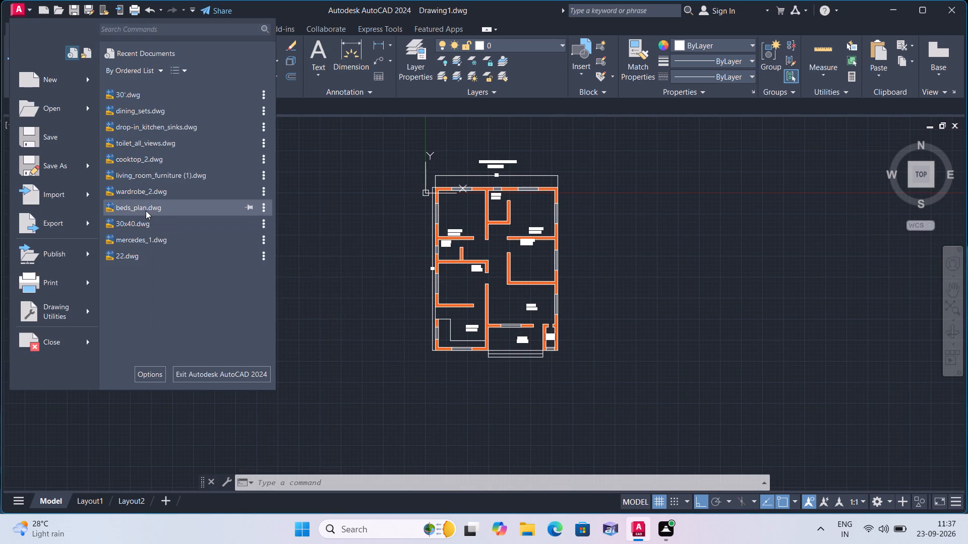
Copy the top-row double bed with side tables and floral rug from beds_plan and paste it into Drawing1, right of the house plan.
scroll(223, 244, down, 1)
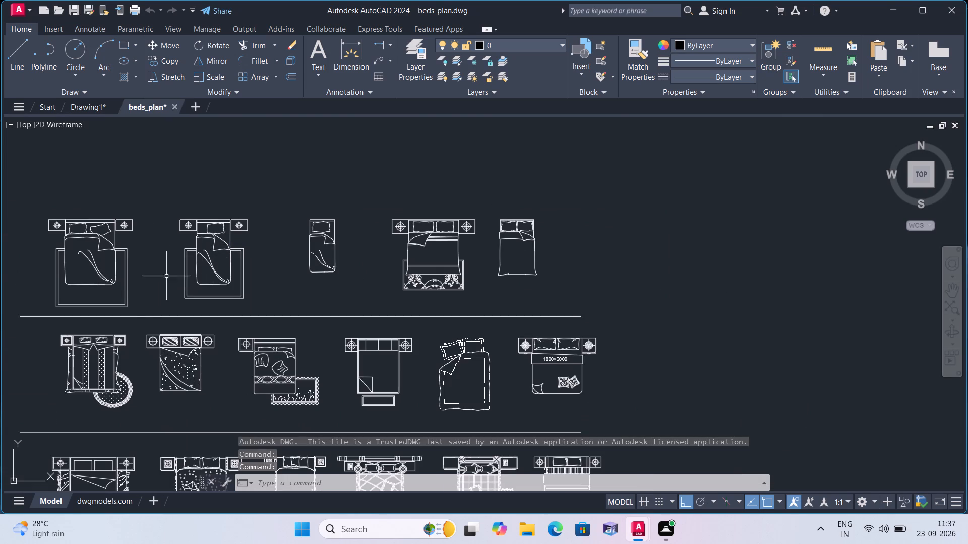
middle_click(137, 289)
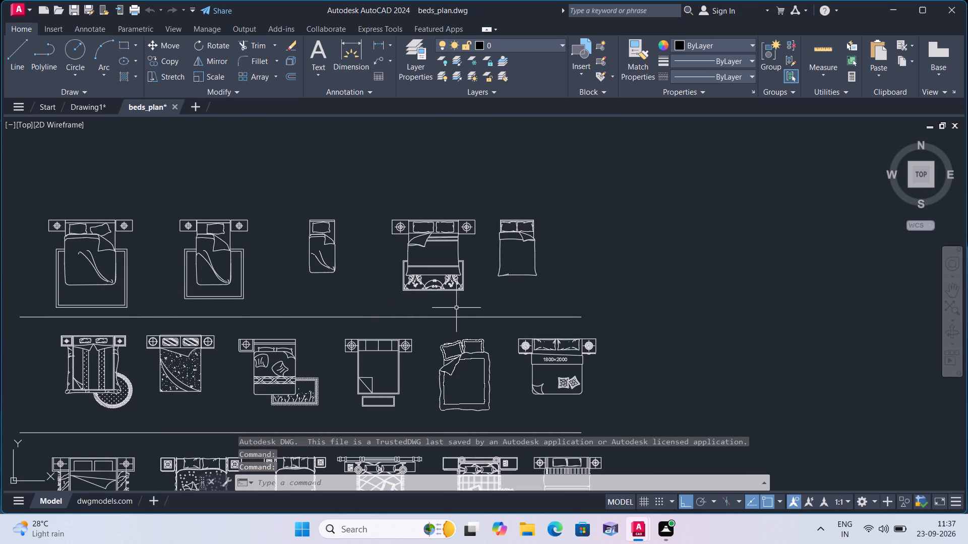
click(478, 306)
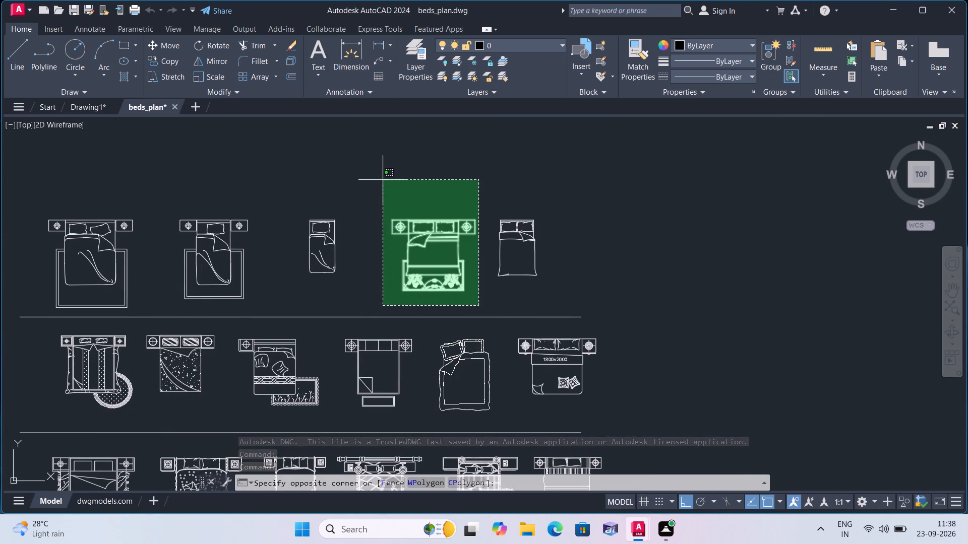
click(360, 175)
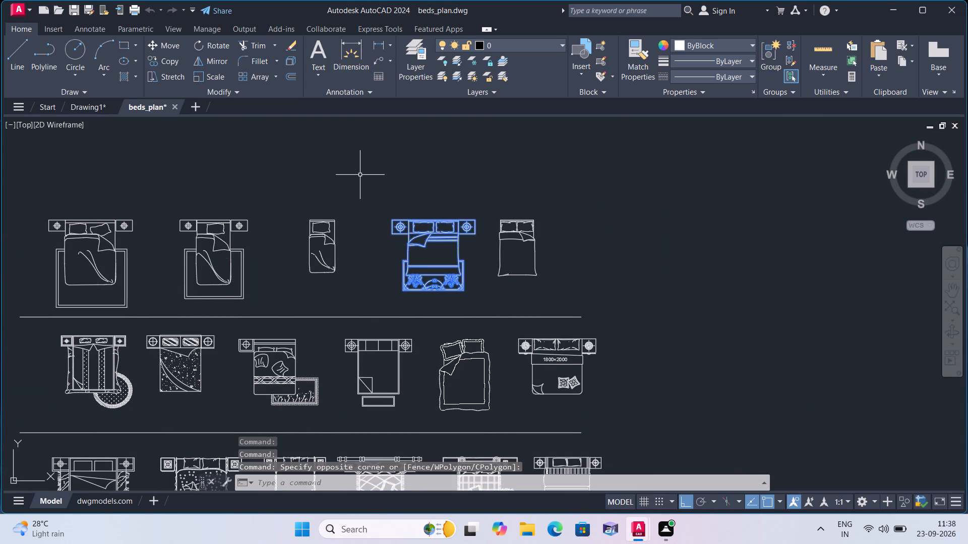
key(ctrl+c)
click(80, 108)
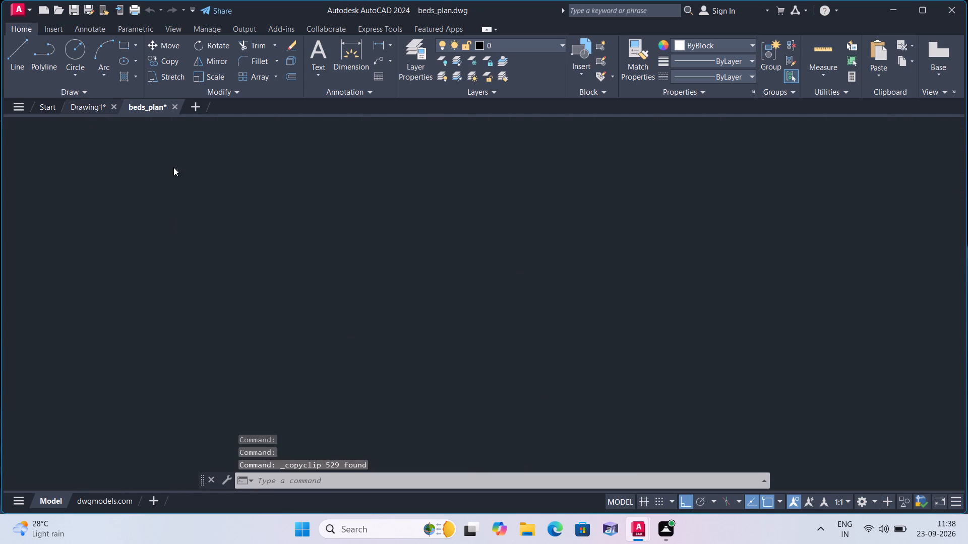
key(ctrl+v)
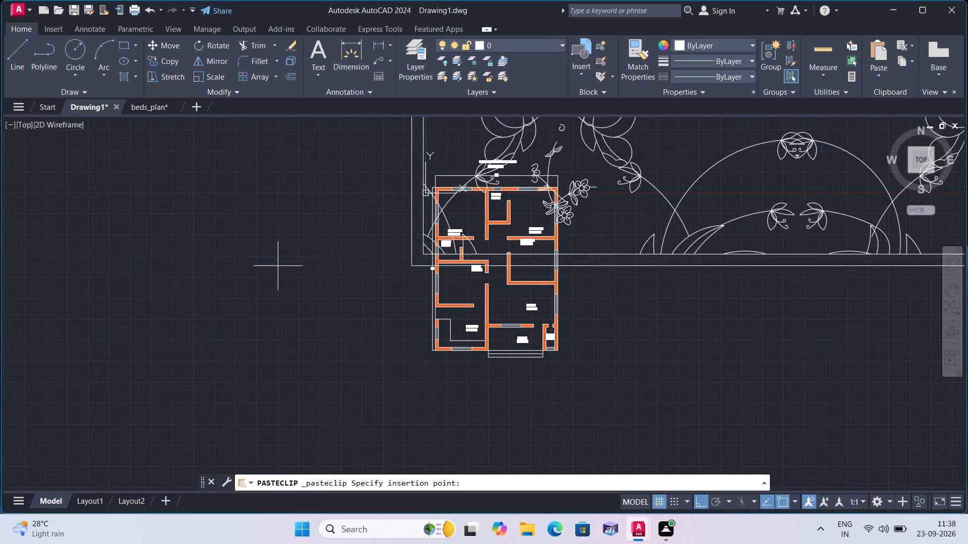
scroll(244, 268, down, 4)
click(457, 322)
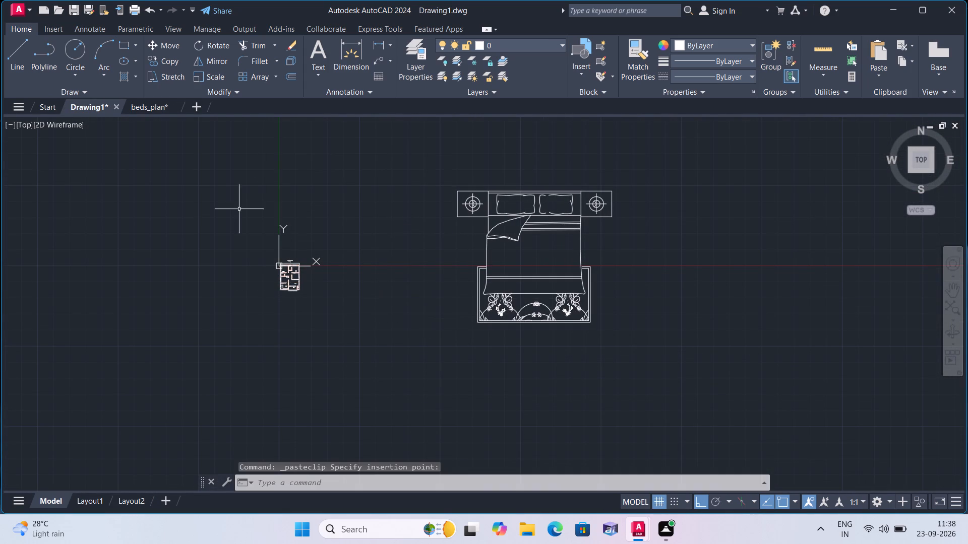
Open the recent drawing toilet_all_views.dwg.
click(16, 7)
click(125, 158)
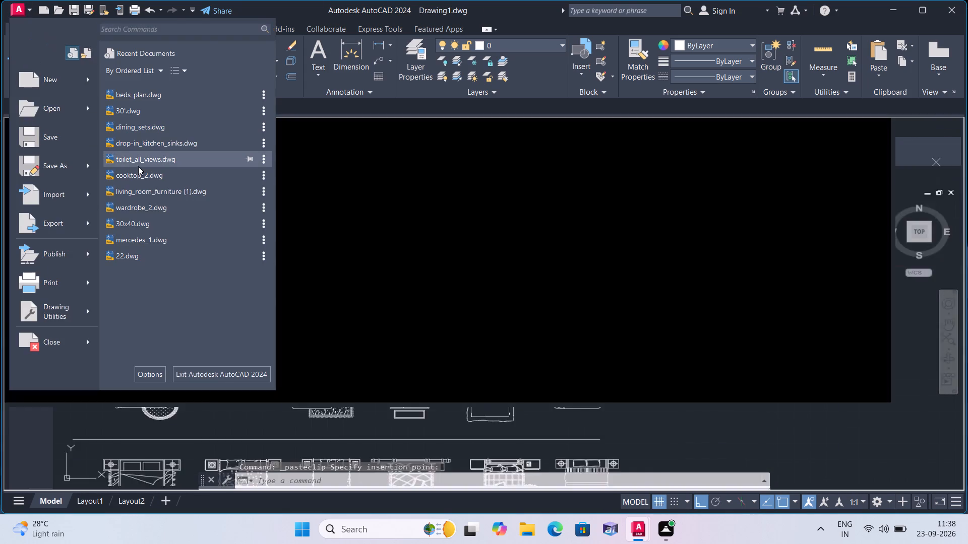
Copy the small tankless toilet in plan view from the middle row and paste it into Drawing1, between the house plan and the bed.
scroll(357, 215, down, 2)
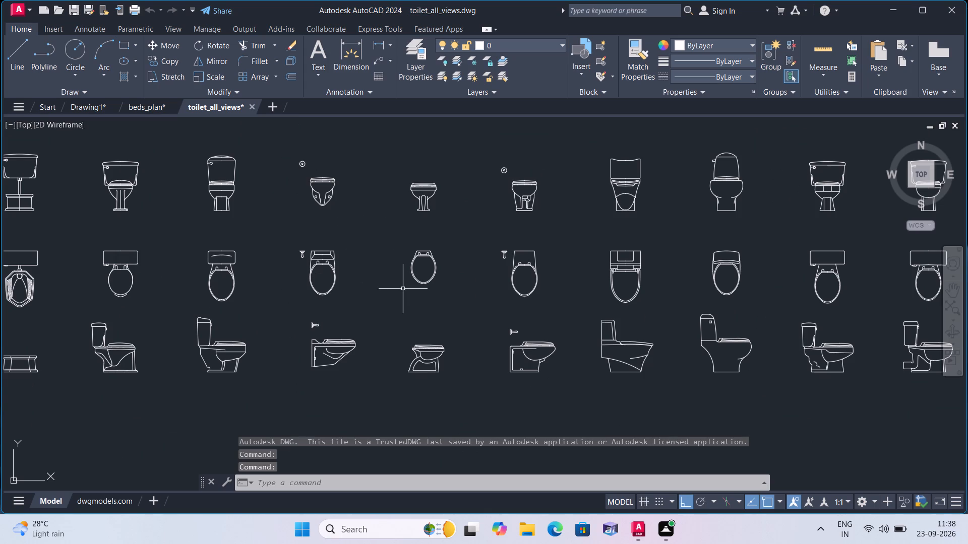
click(436, 299)
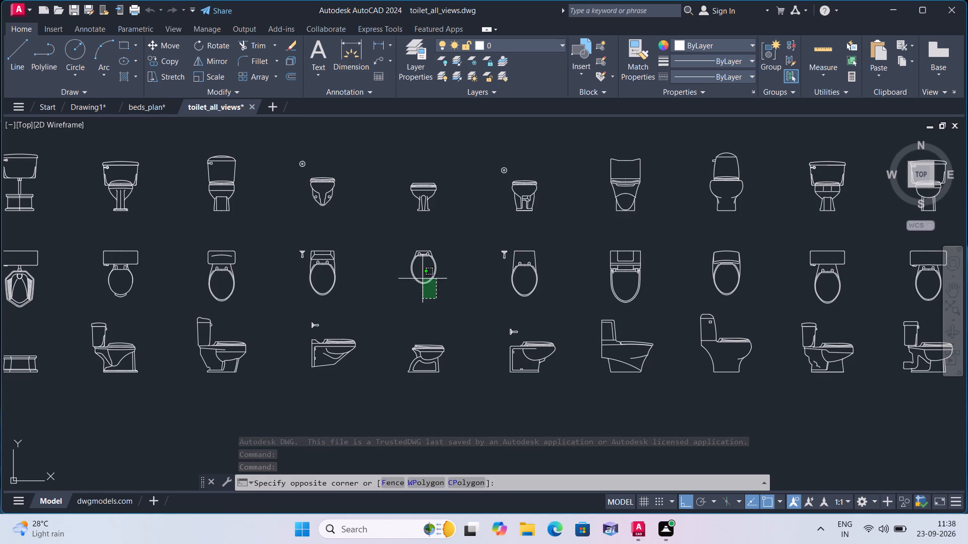
click(407, 238)
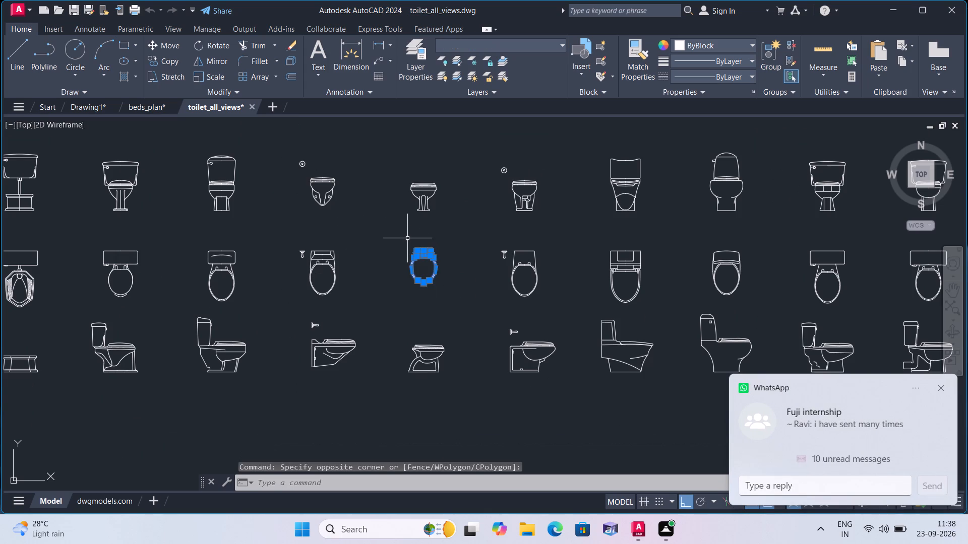
key(ctrl+c)
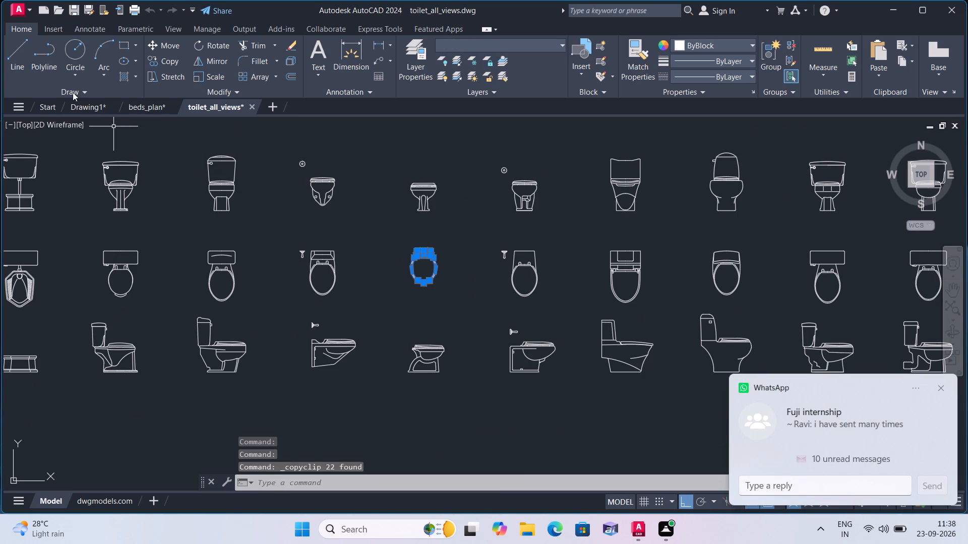
click(80, 105)
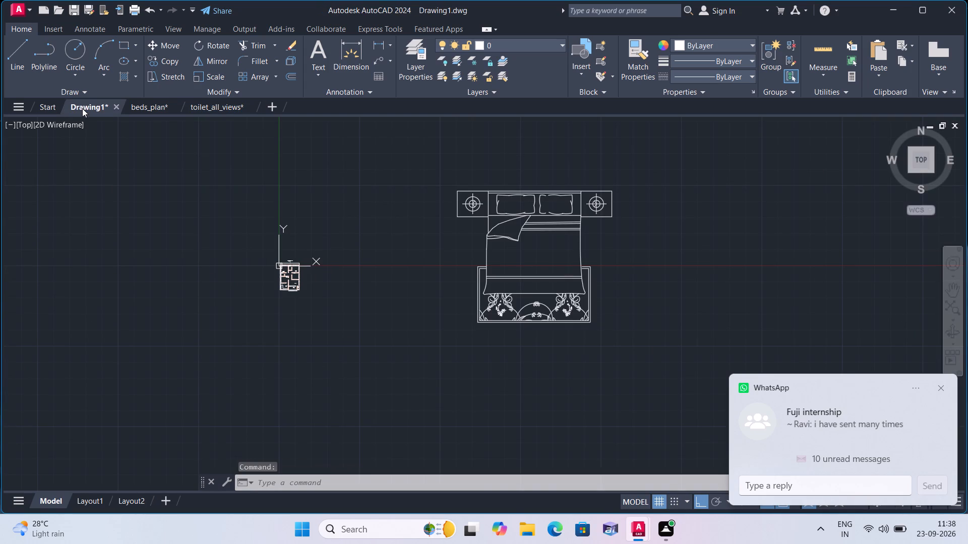
key(ctrl+v)
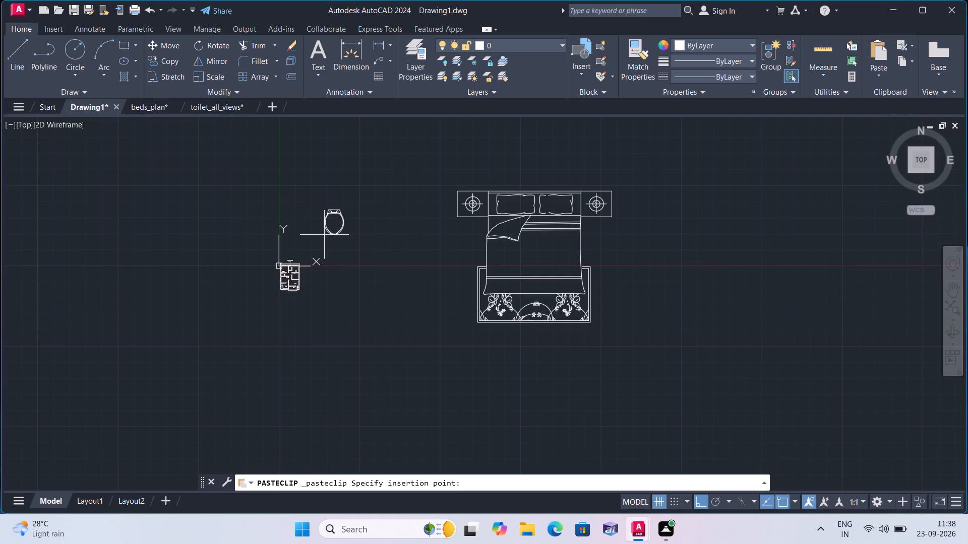
click(332, 234)
Open the recent drawing dining_sets.dwg.
click(18, 13)
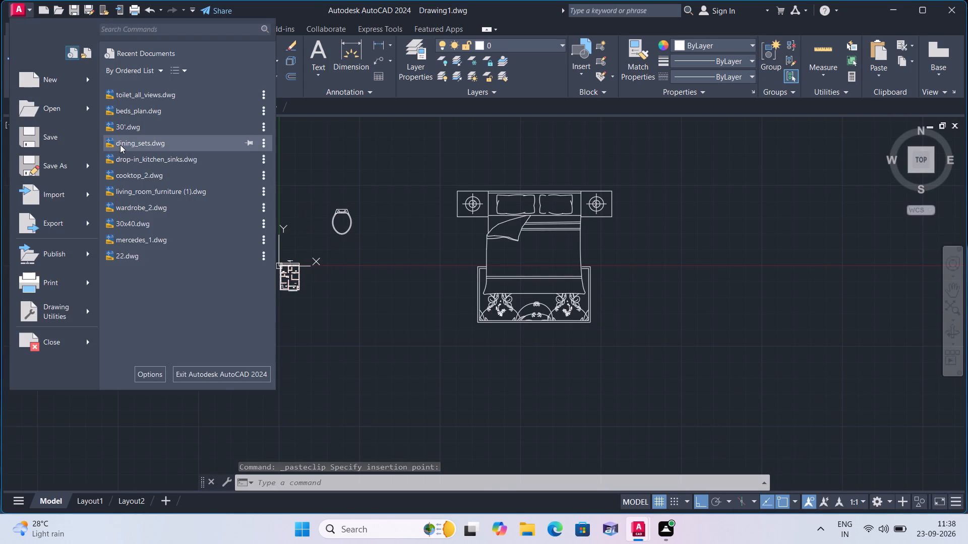
click(120, 145)
Examine the rows of dining set blocks to choose a table for the house plan.
scroll(334, 236, down, 2)
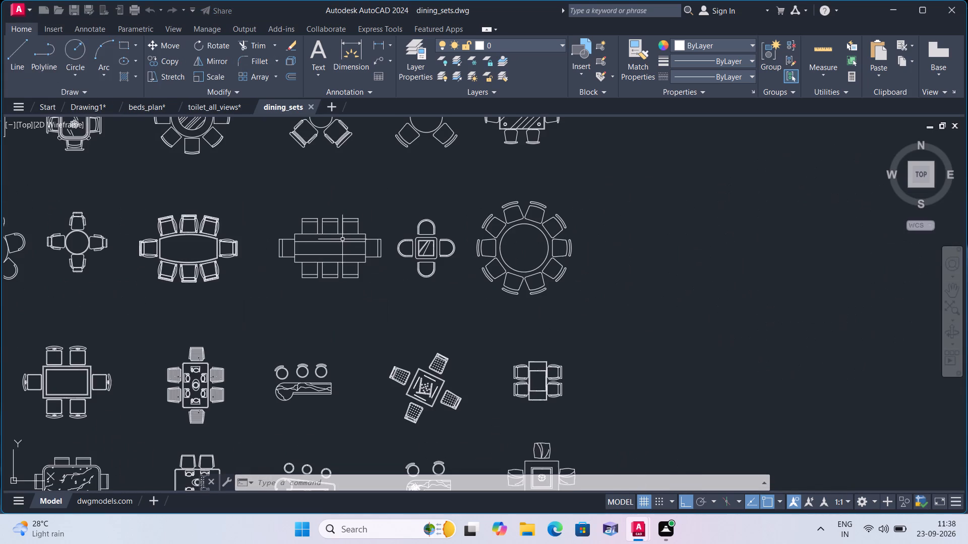
scroll(342, 239, down, 1)
scroll(296, 185, down, 1)
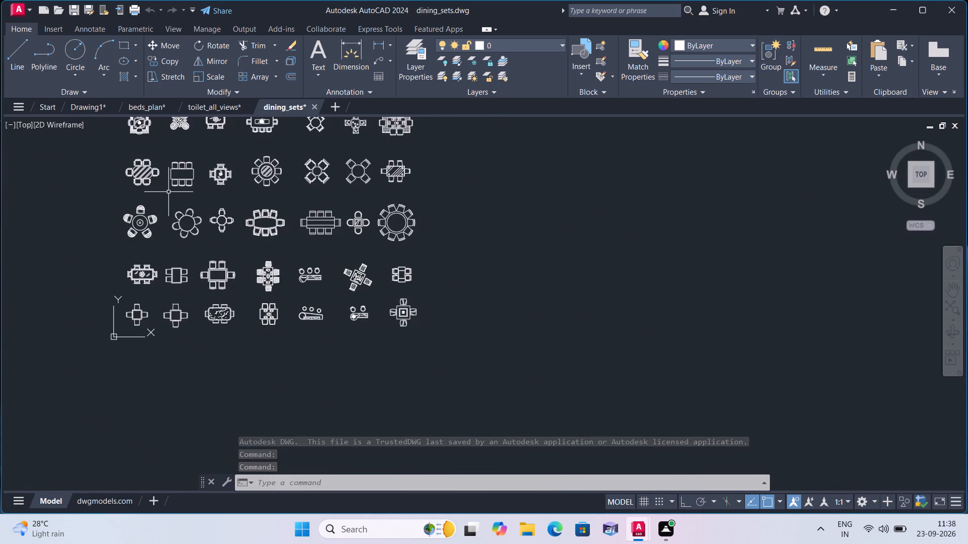
middle_drag(177, 198, 251, 254)
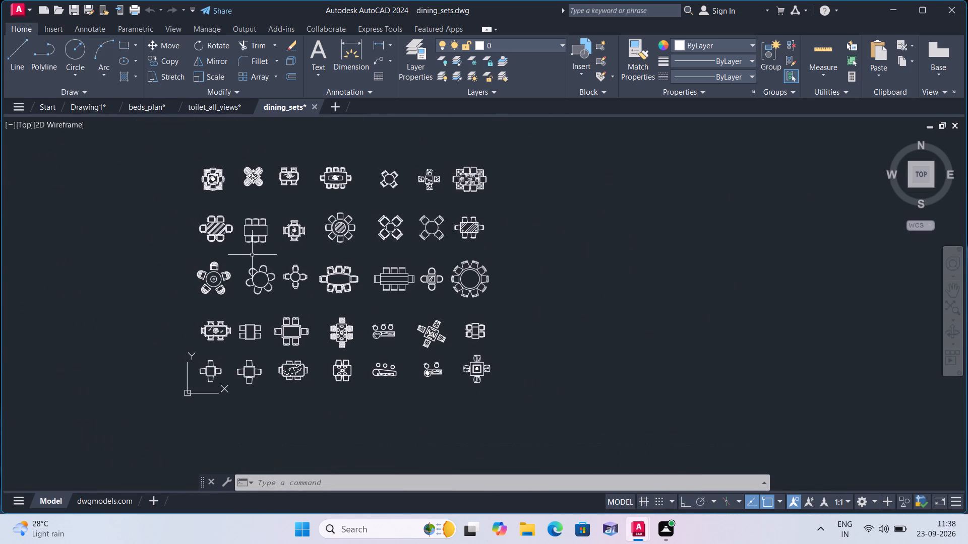
scroll(310, 265, up, 2)
scroll(310, 265, down, 2)
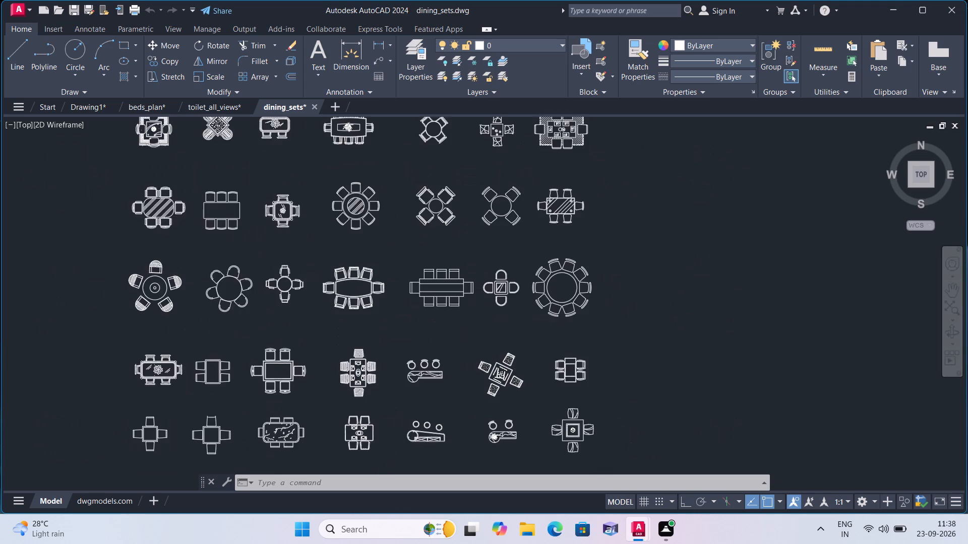
scroll(310, 265, down, 1)
middle_click(310, 265)
scroll(310, 265, up, 1)
scroll(310, 265, down, 1)
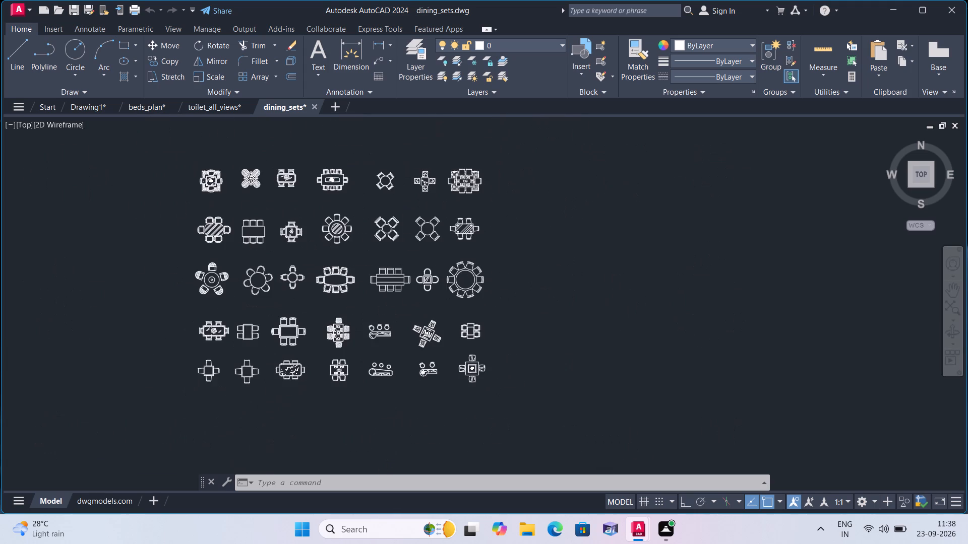
scroll(310, 265, up, 4)
scroll(310, 264, down, 2)
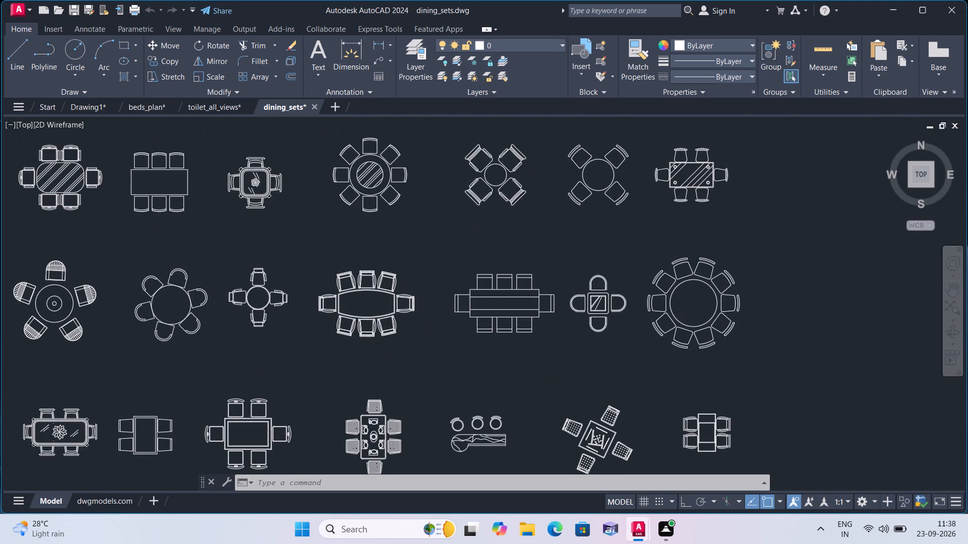
scroll(310, 264, down, 1)
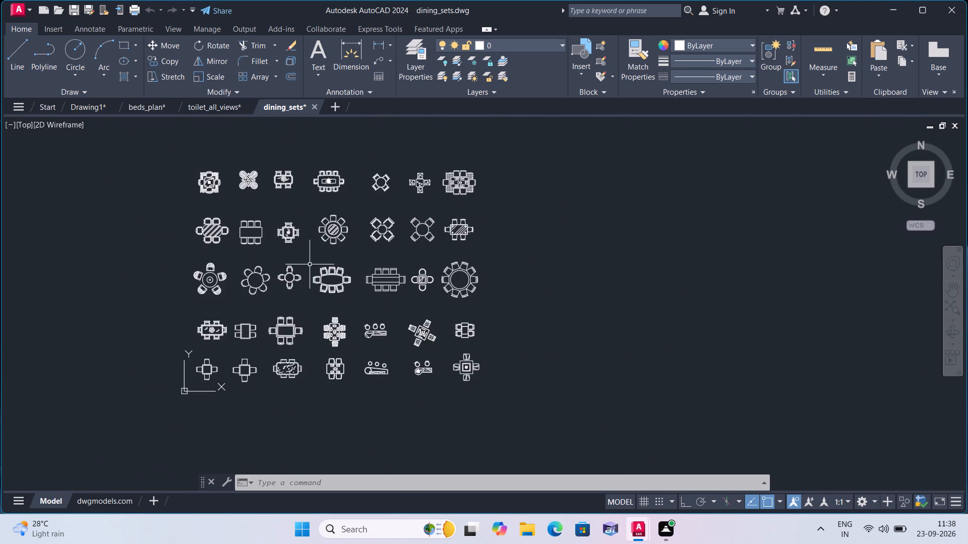
scroll(310, 264, down, 1)
scroll(311, 271, up, 1)
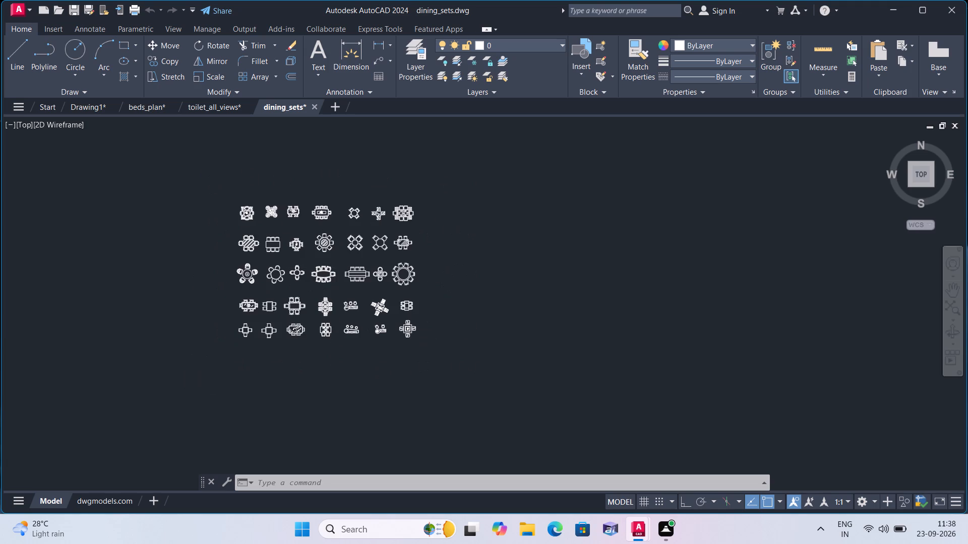
scroll(313, 310, up, 2)
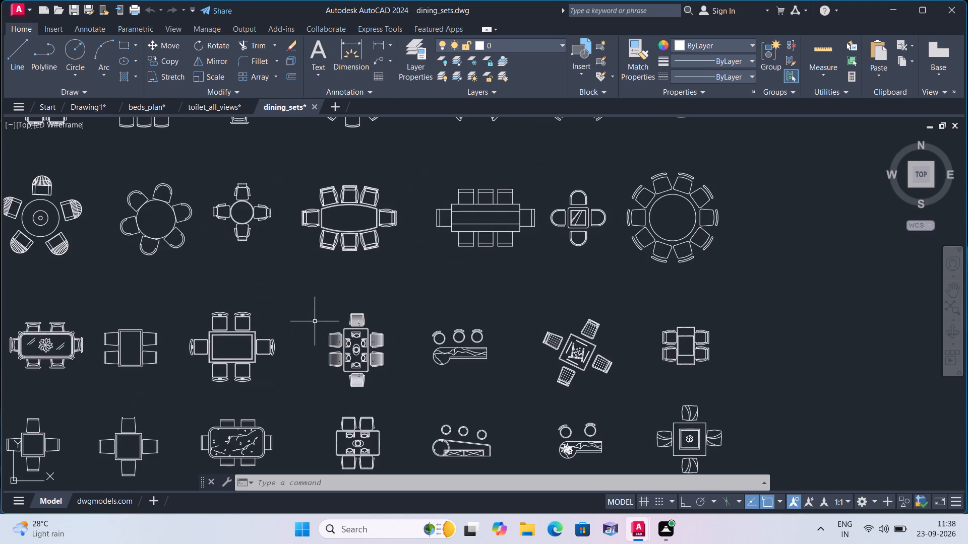
middle_drag(315, 322, 333, 234)
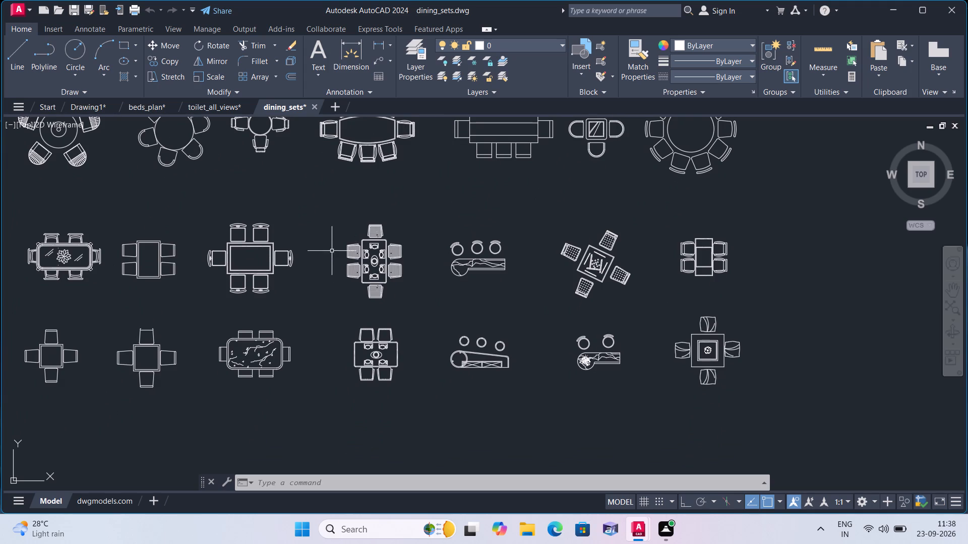
scroll(329, 298, down, 1)
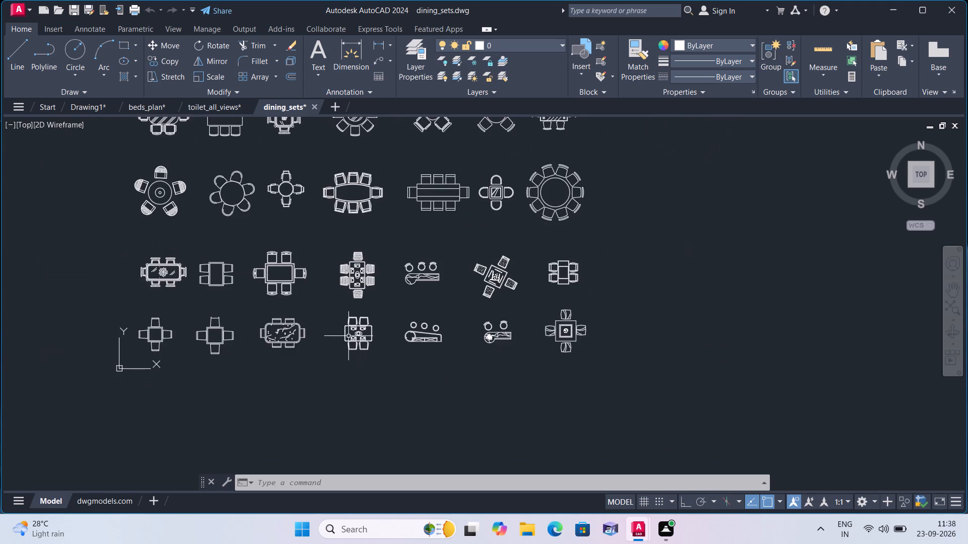
middle_drag(296, 233, 321, 269)
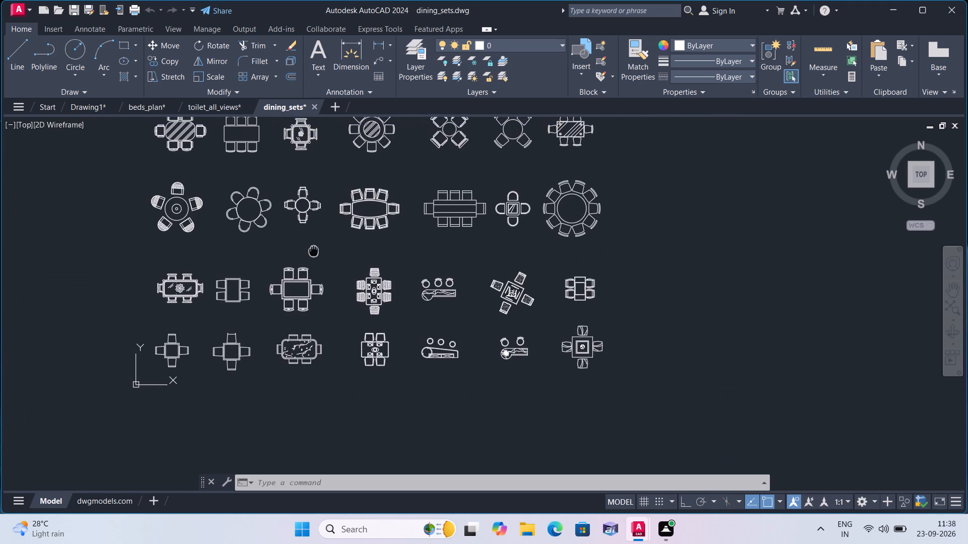
middle_drag(321, 269, 331, 300)
middle_drag(303, 224, 339, 290)
scroll(249, 255, up, 3)
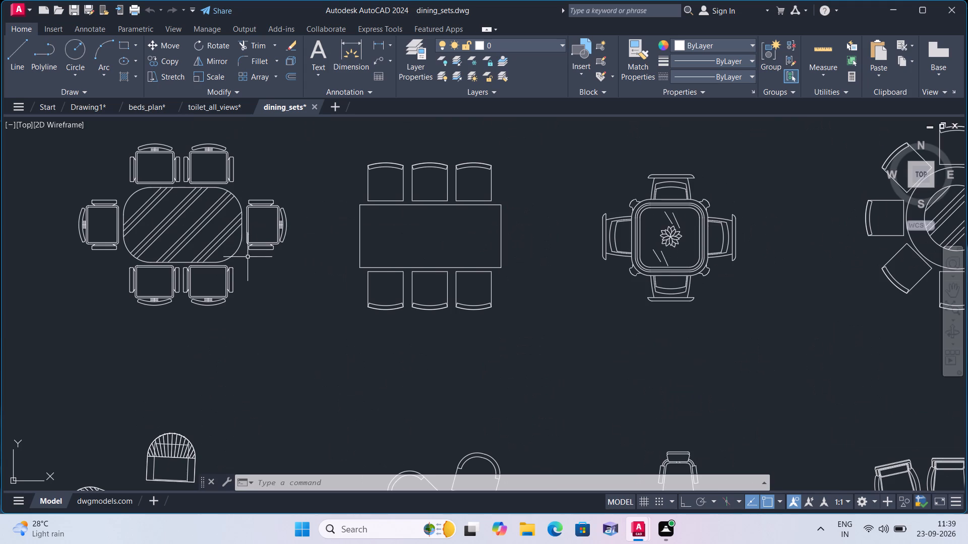
scroll(273, 287, down, 2)
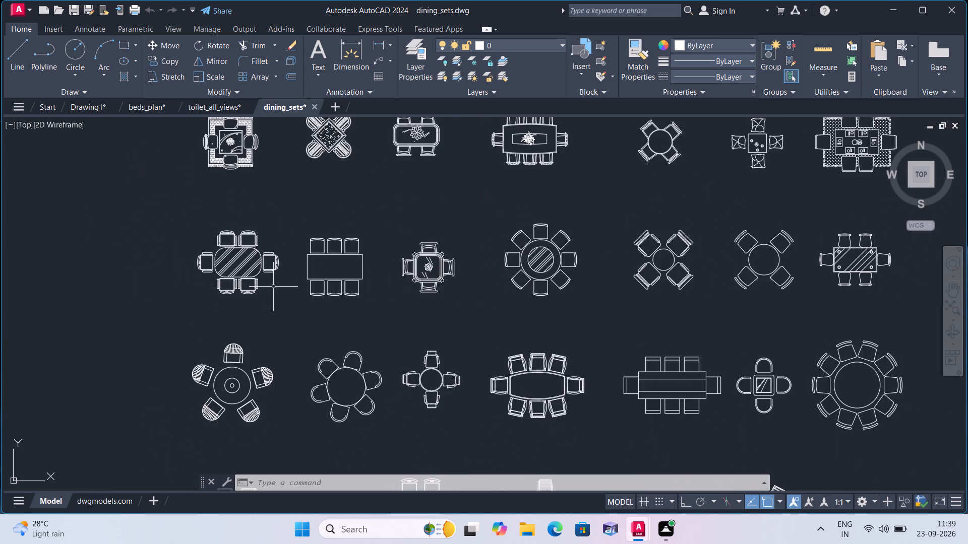
middle_drag(271, 299, 273, 310)
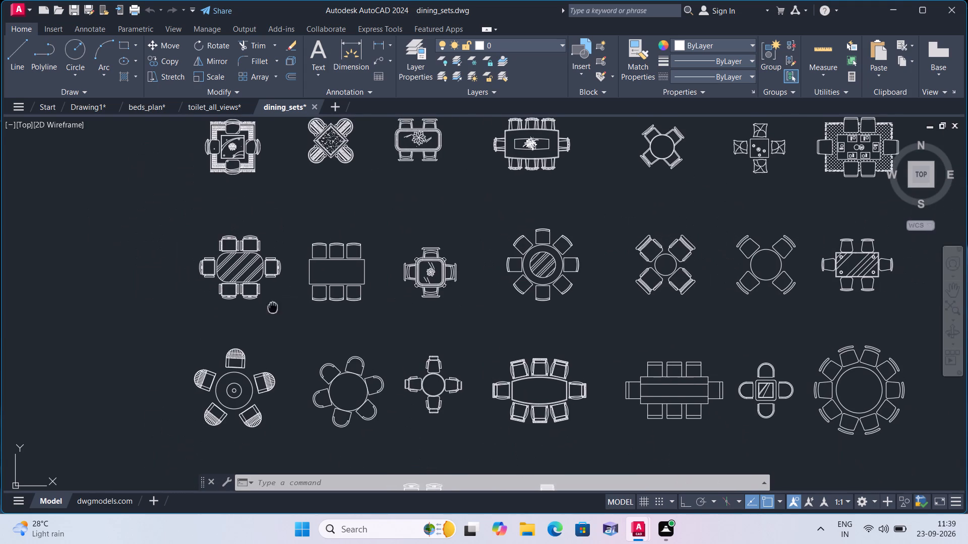
middle_drag(273, 310, 275, 326)
Copy the six-chair dining set with the rounded, diagonally striped table and paste it into Drawing1 above the house plan.
click(292, 329)
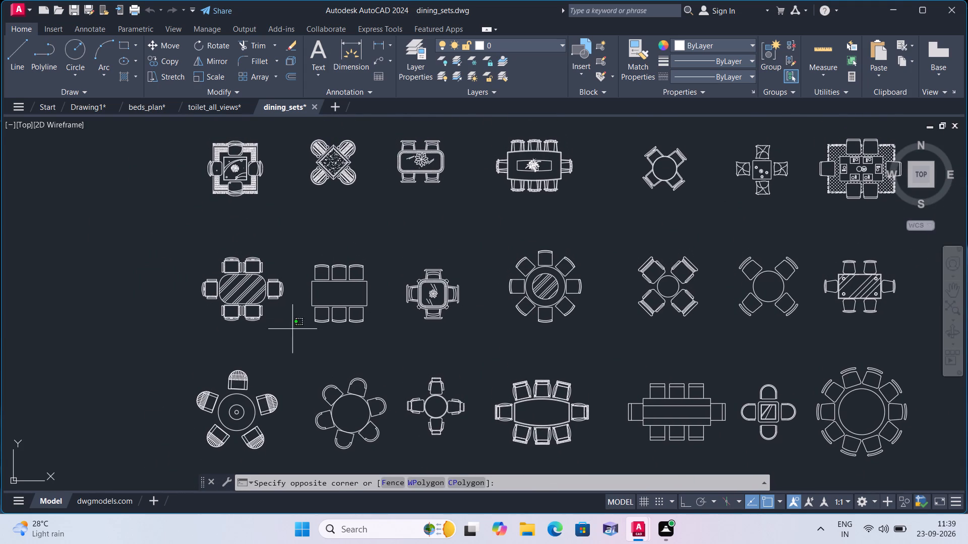
click(184, 220)
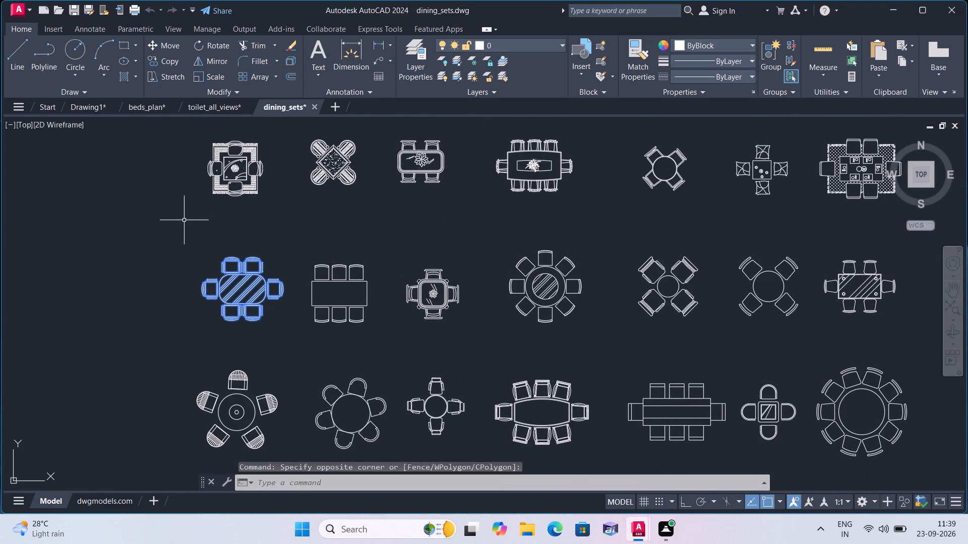
key(ctrl+c)
click(87, 102)
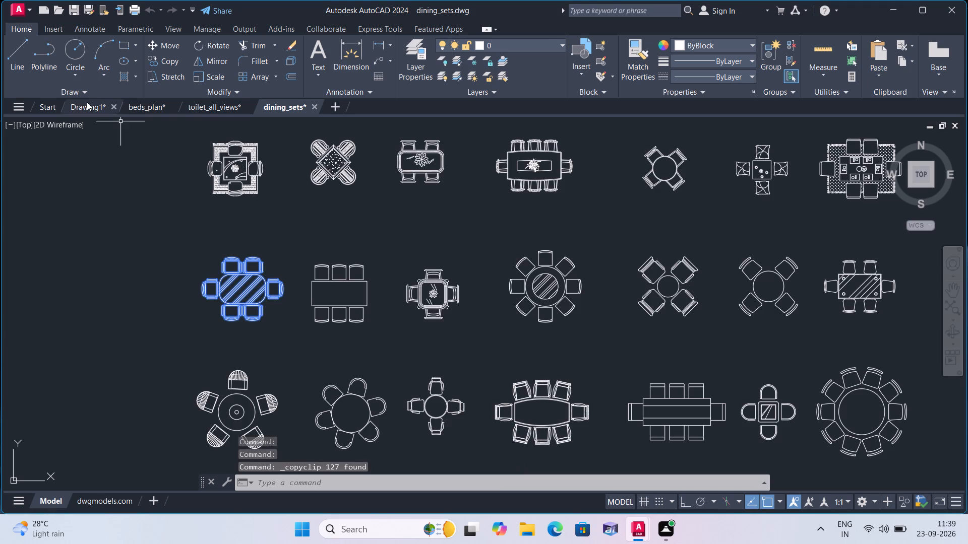
key(ctrl+v)
click(165, 230)
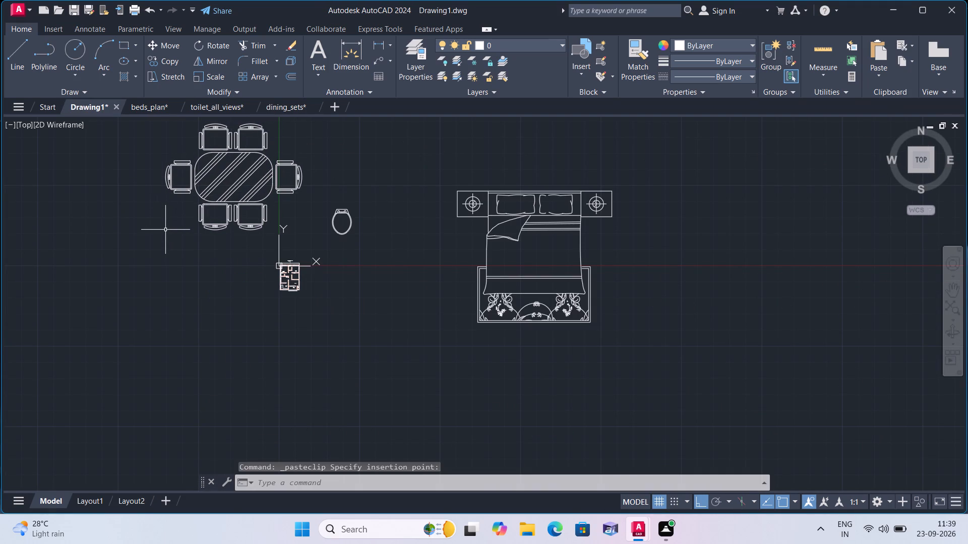
Rotate the six-chair dining set above the house plan by 90° with Ortho on, so its long side runs vertically.
scroll(165, 230, down, 2)
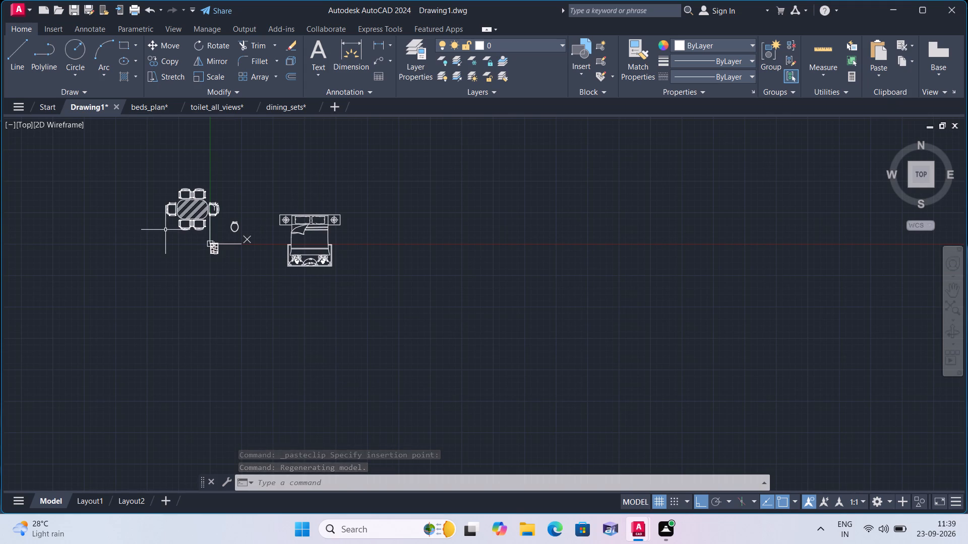
scroll(208, 244, up, 2)
middle_drag(194, 223, 215, 257)
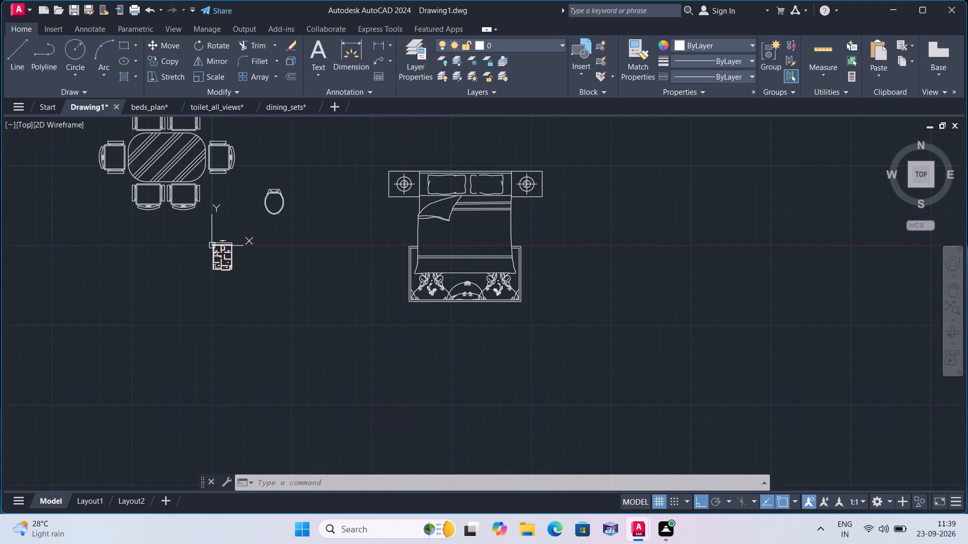
middle_drag(215, 257, 278, 376)
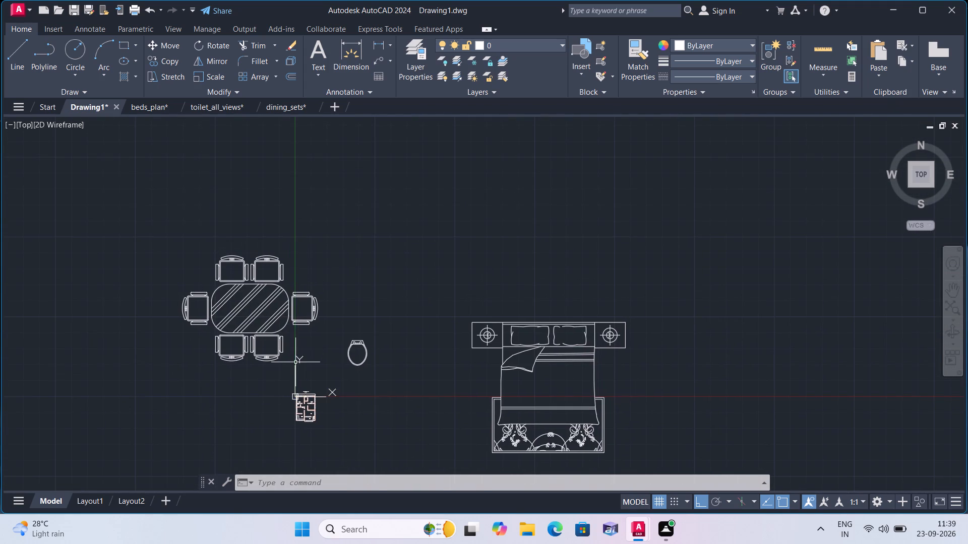
click(295, 362)
click(115, 212)
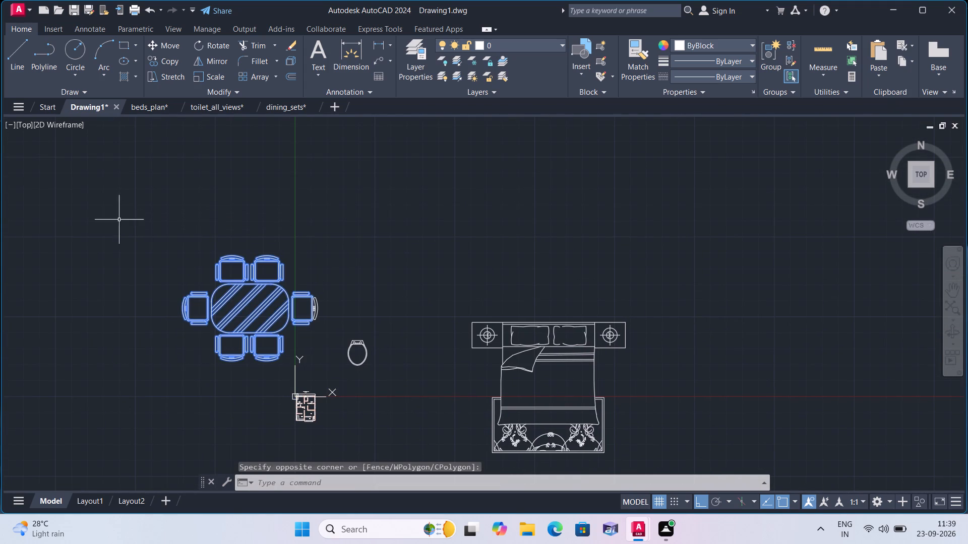
click(329, 340)
click(246, 243)
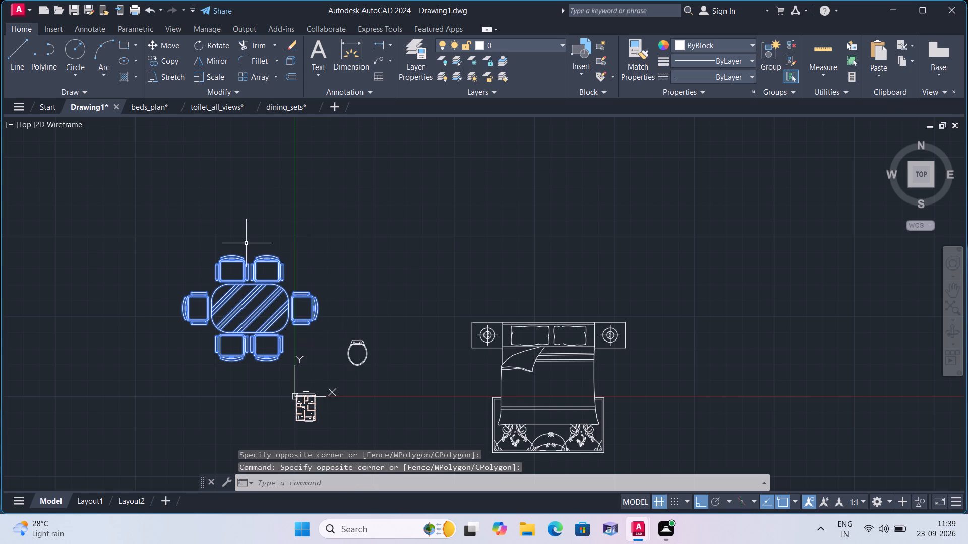
key(F8)
click(209, 52)
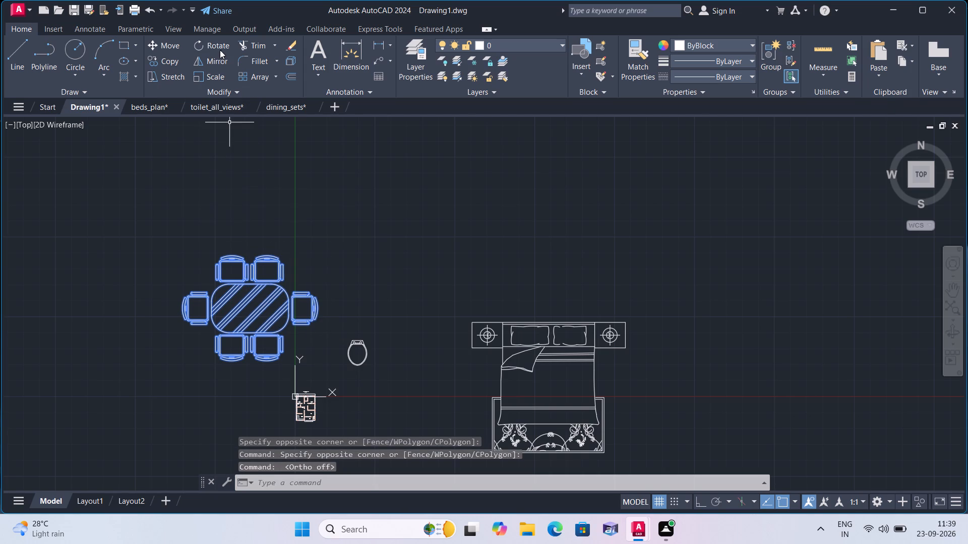
click(219, 49)
click(239, 282)
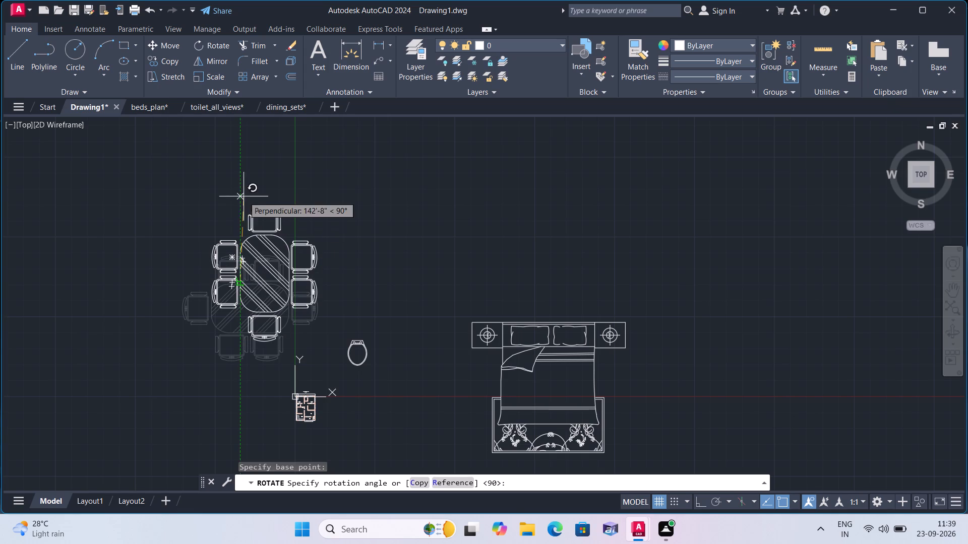
key(F8)
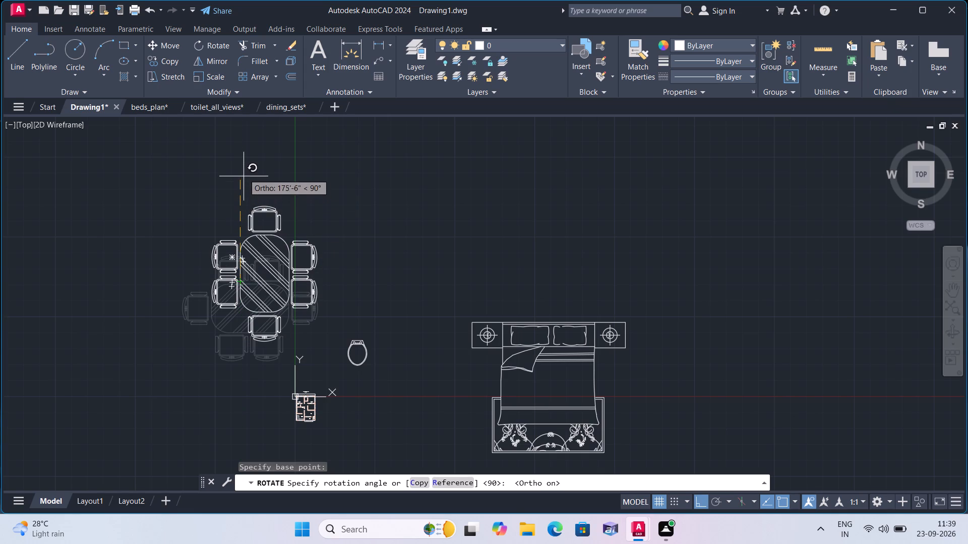
click(244, 172)
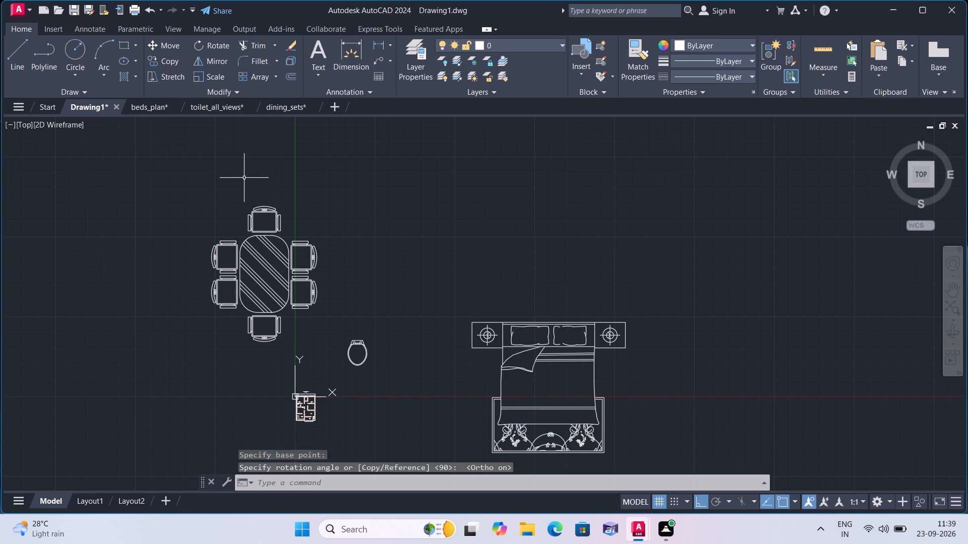
Rotate the toilet block near the house plan by 180° so its bowl points upward.
scroll(372, 270, down, 1)
middle_drag(405, 329, 383, 287)
scroll(327, 304, up, 3)
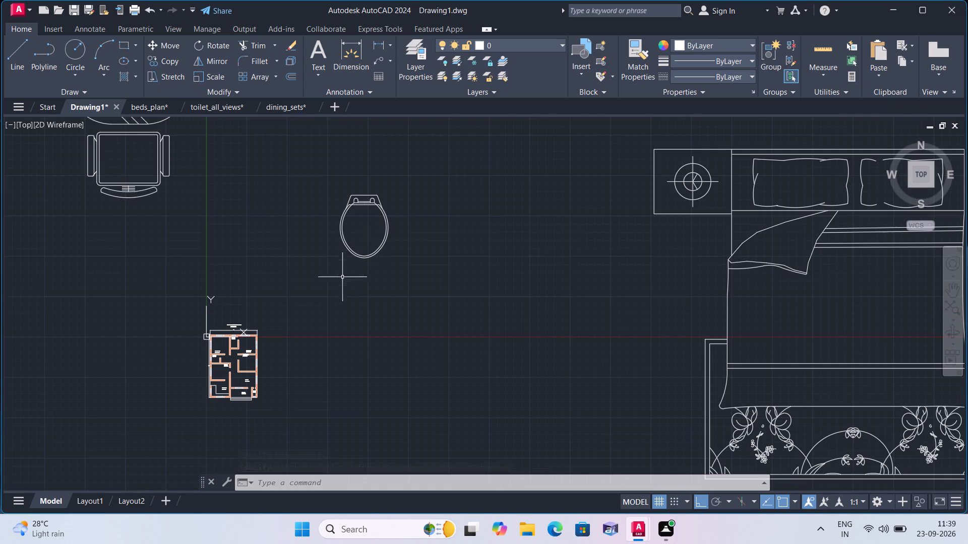
drag(415, 287, 410, 283)
click(332, 168)
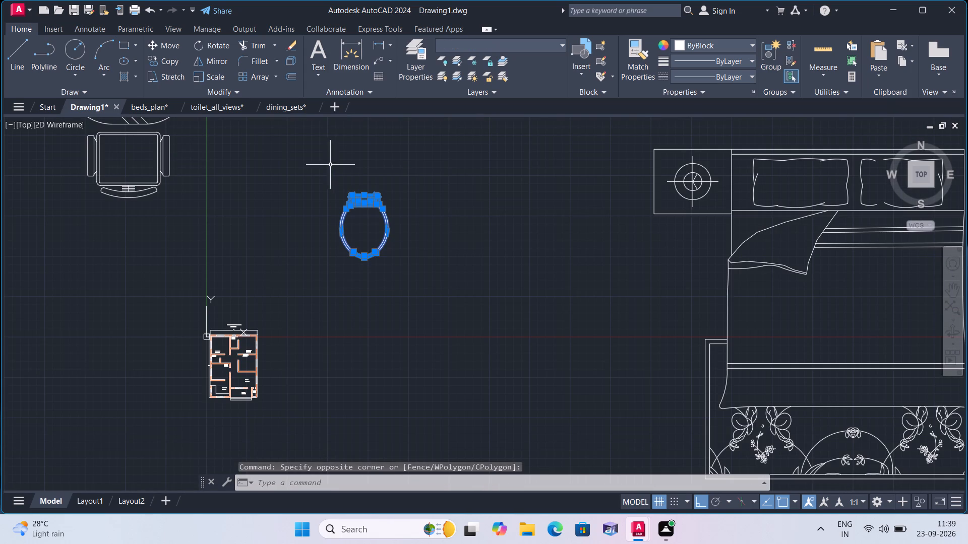
drag(213, 45, 210, 56)
click(223, 48)
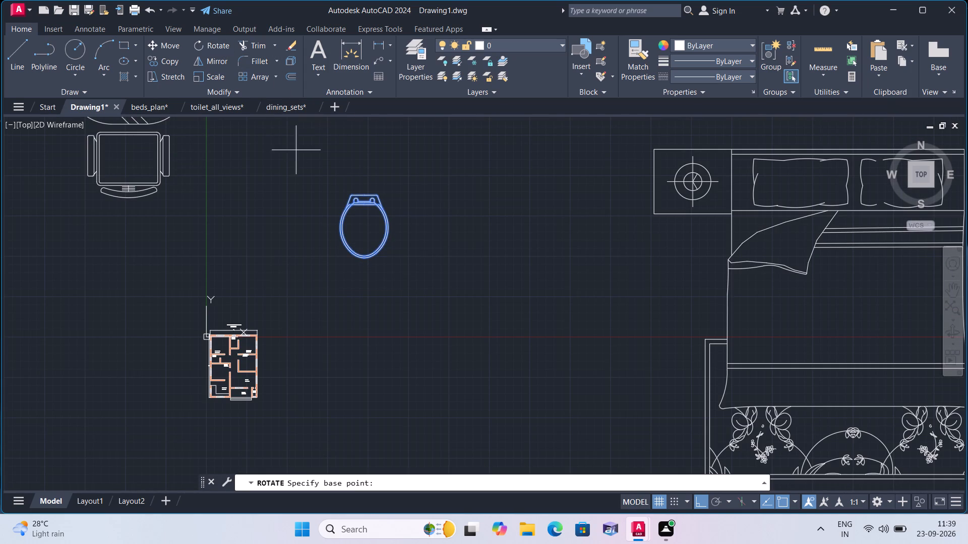
click(355, 210)
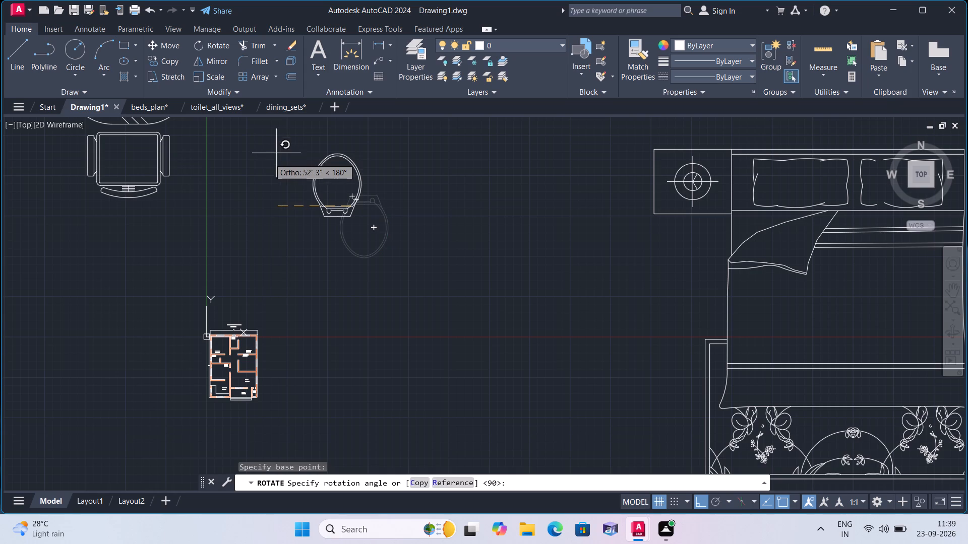
click(259, 168)
Copy the rotated toilet once, placing the duplicate horizontally beside it on the side facing the bed.
click(389, 259)
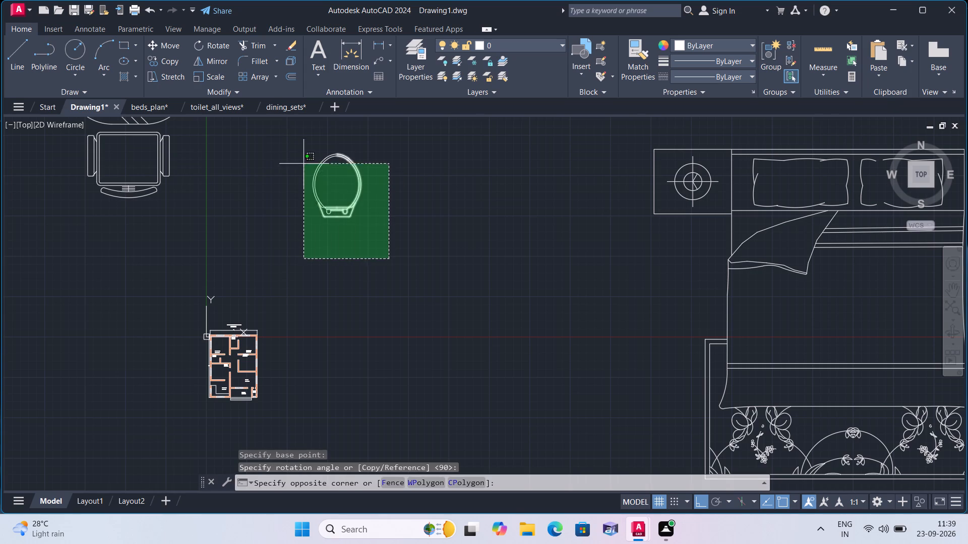
click(259, 131)
click(162, 58)
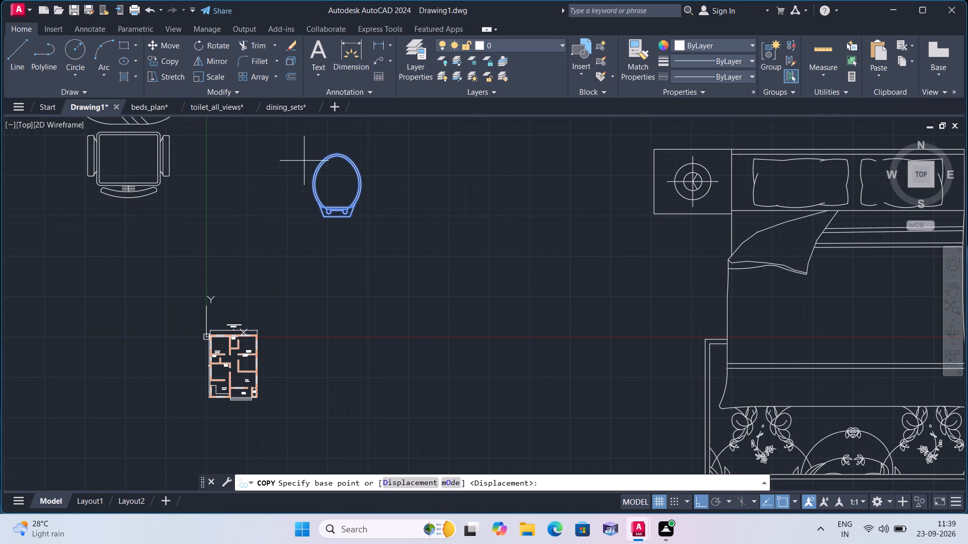
click(315, 166)
click(429, 169)
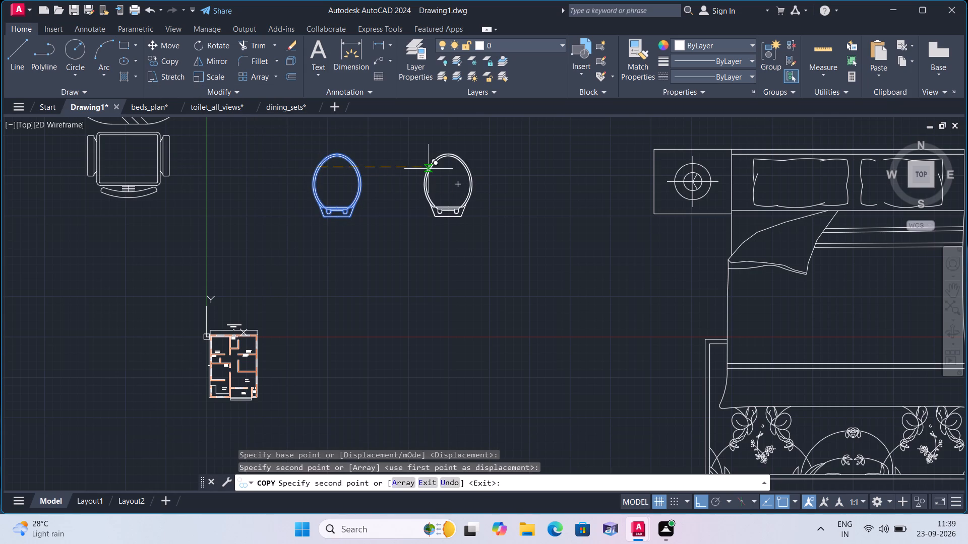
key(Escape)
Copy the double bed twice in a horizontal row away from the plan, the farther copy about 597' from the original.
scroll(437, 235, down, 2)
middle_drag(436, 253, 279, 265)
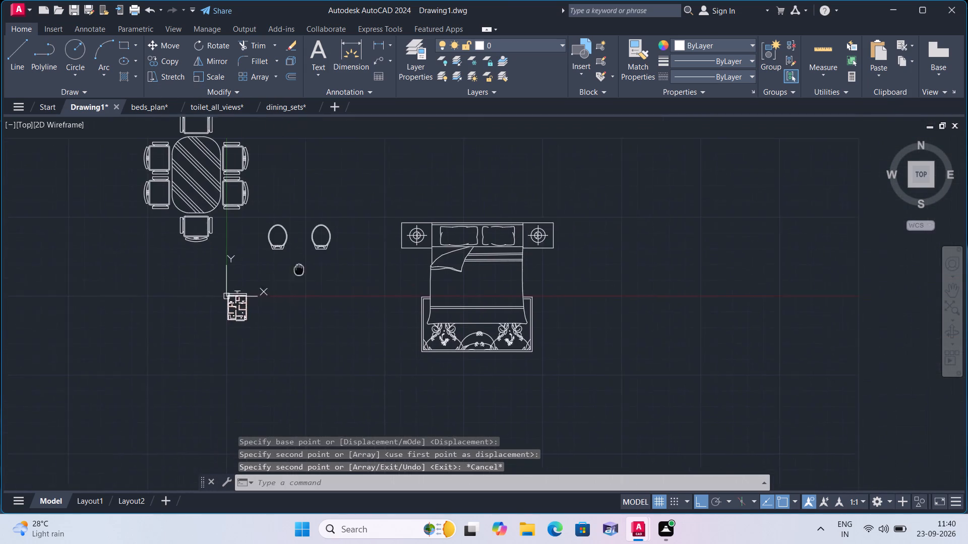
middle_drag(279, 265, 272, 264)
click(553, 383)
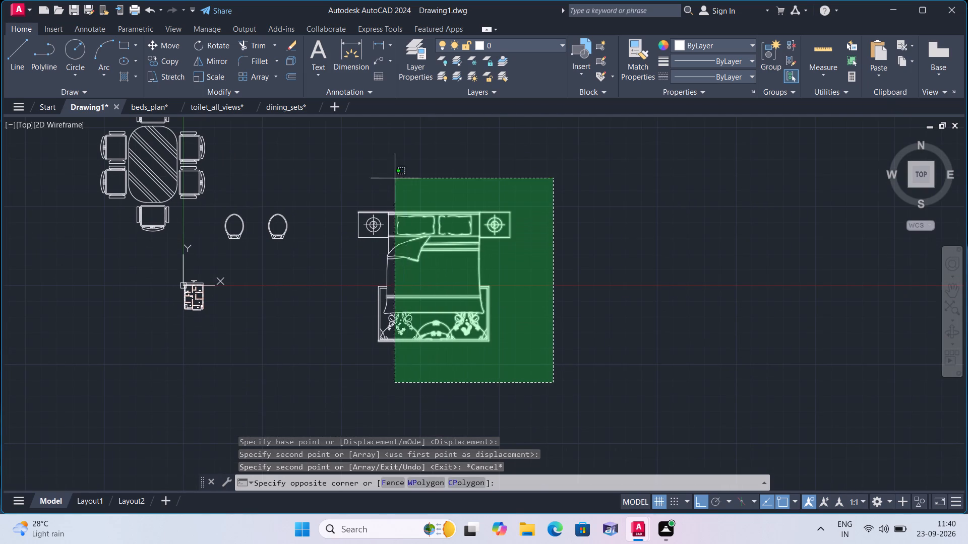
click(337, 158)
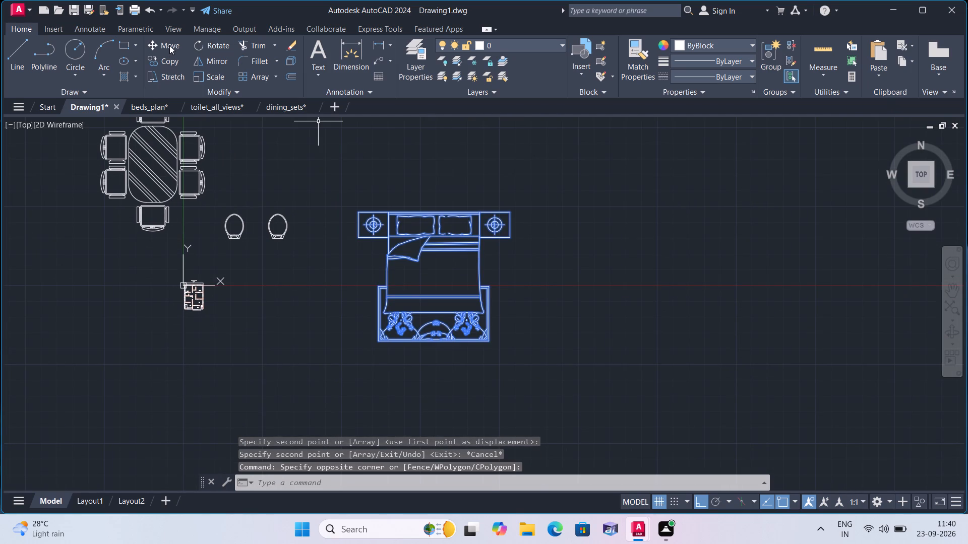
click(171, 59)
click(396, 229)
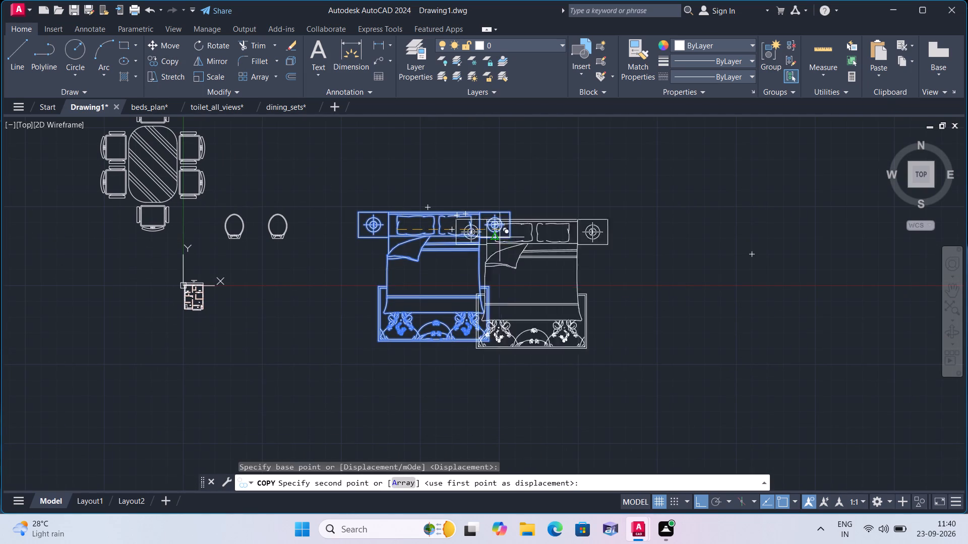
click(580, 241)
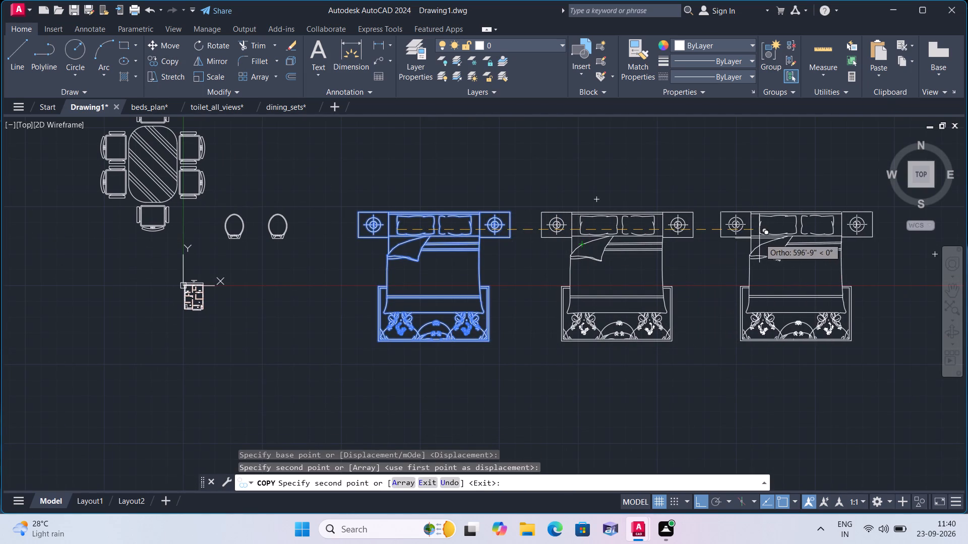
click(759, 238)
key(Escape)
Scale the bed nearest the toilets down freehand about a base point beside its pillows, making it smaller than the house plan.
scroll(709, 283, down, 1)
middle_drag(661, 294, 654, 298)
scroll(654, 298, down, 1)
middle_drag(654, 298, 645, 291)
scroll(645, 297, up, 2)
scroll(562, 328, down, 1)
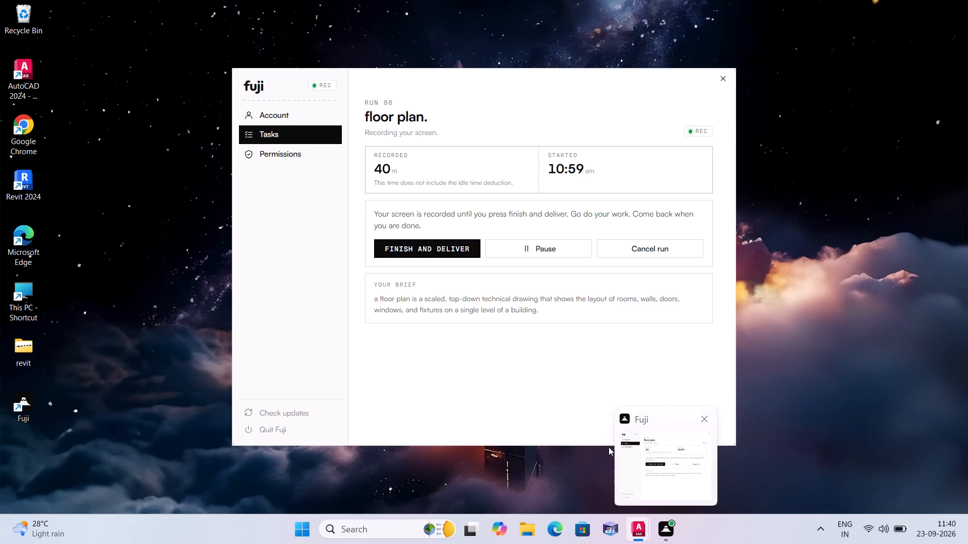
scroll(477, 280, up, 1)
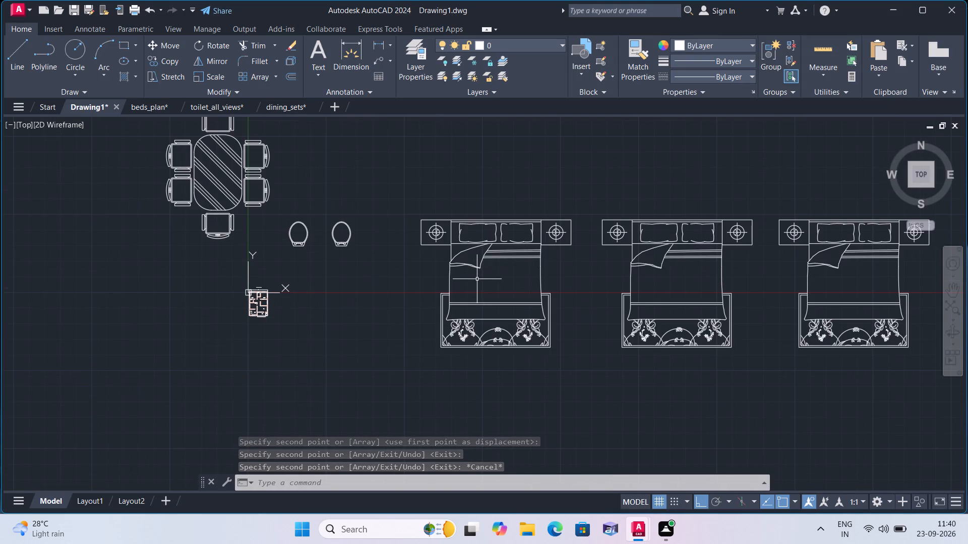
click(560, 371)
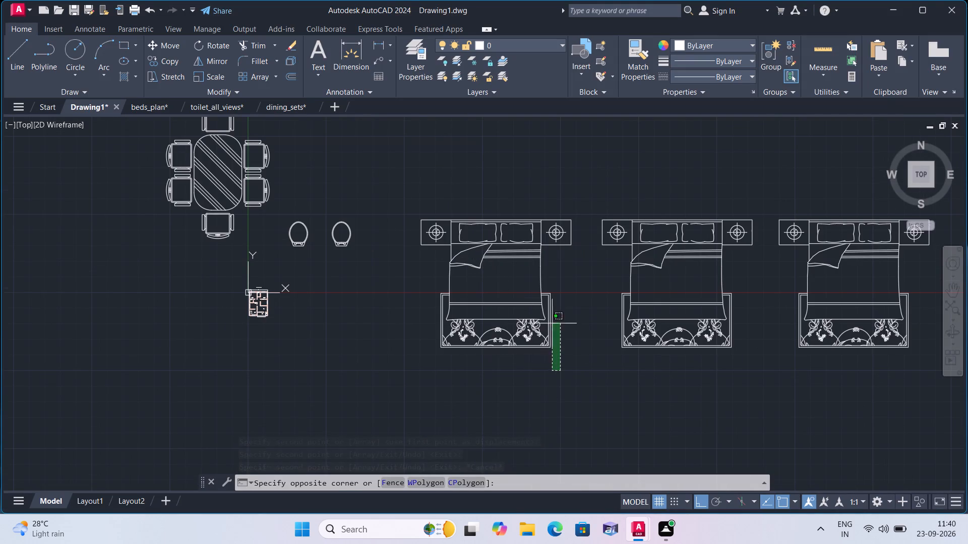
click(403, 139)
scroll(508, 215, up, 1)
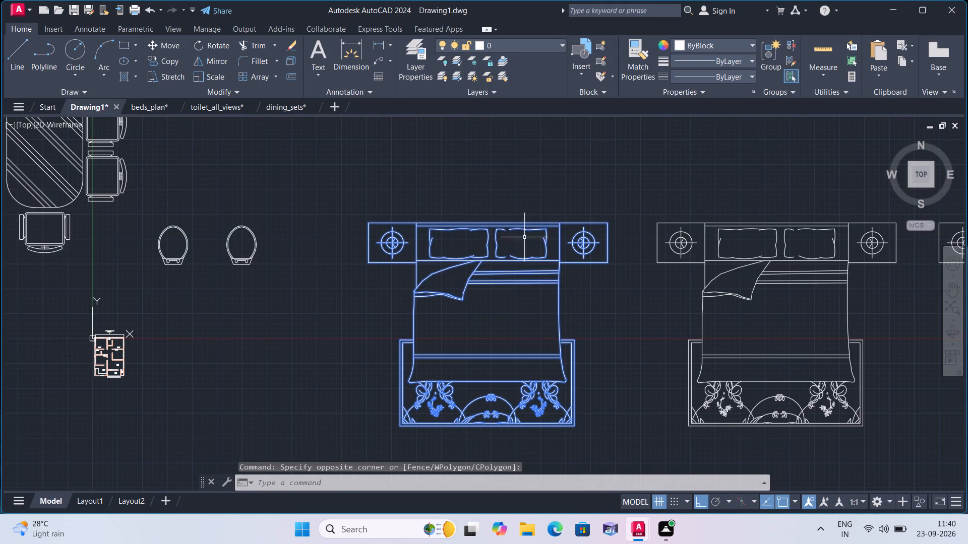
click(631, 317)
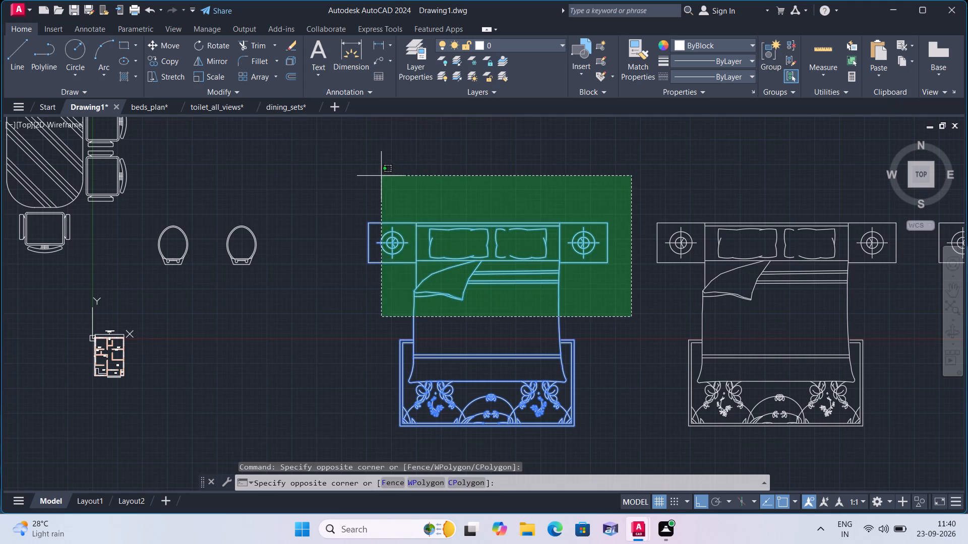
click(381, 176)
click(214, 73)
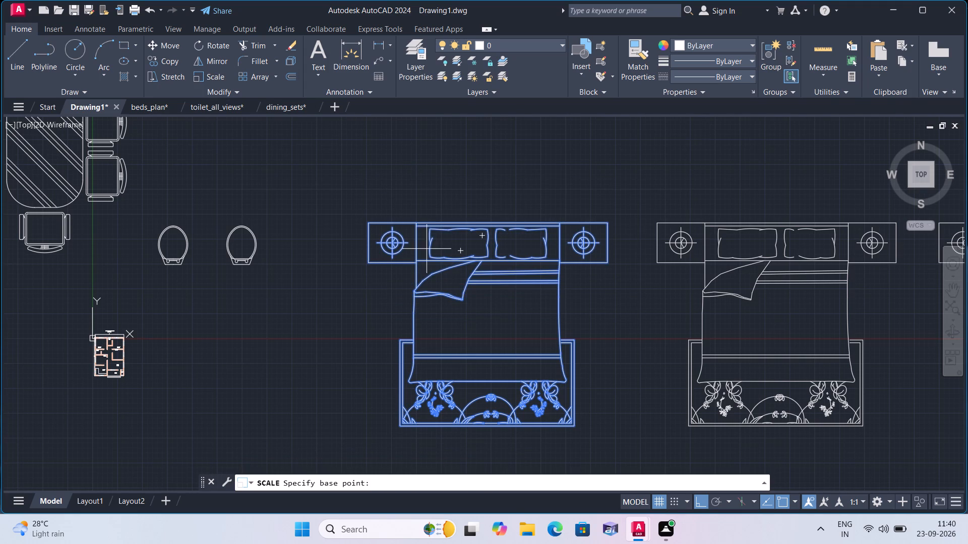
click(427, 249)
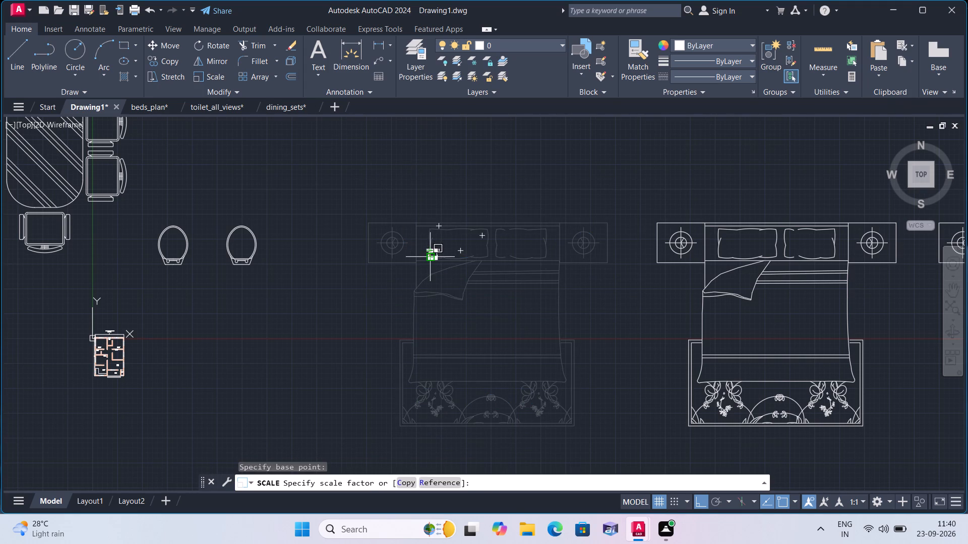
click(433, 260)
Scale the middle bed of the row down freehand about a point near its pillows, to nearly the first bed's reduced size.
scroll(621, 333, down, 1)
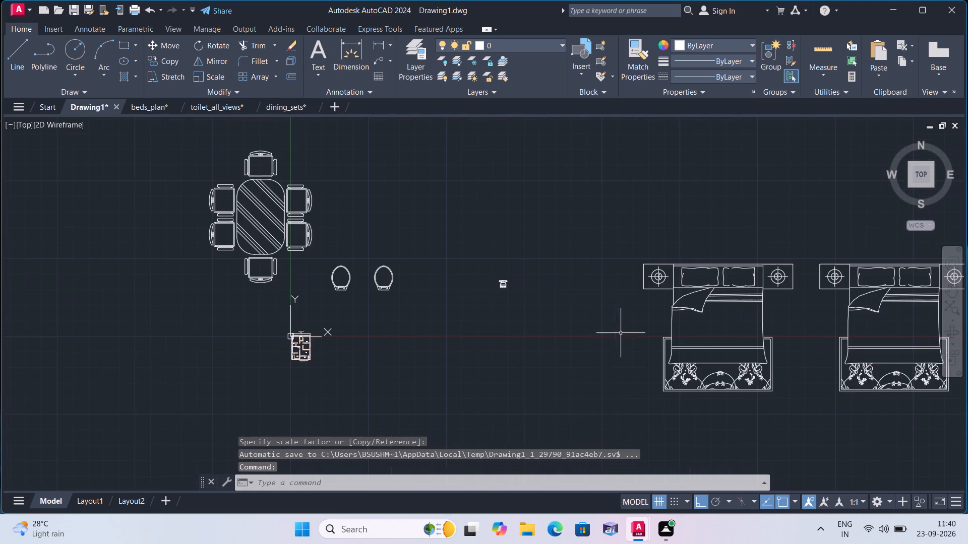
middle_drag(571, 335, 510, 290)
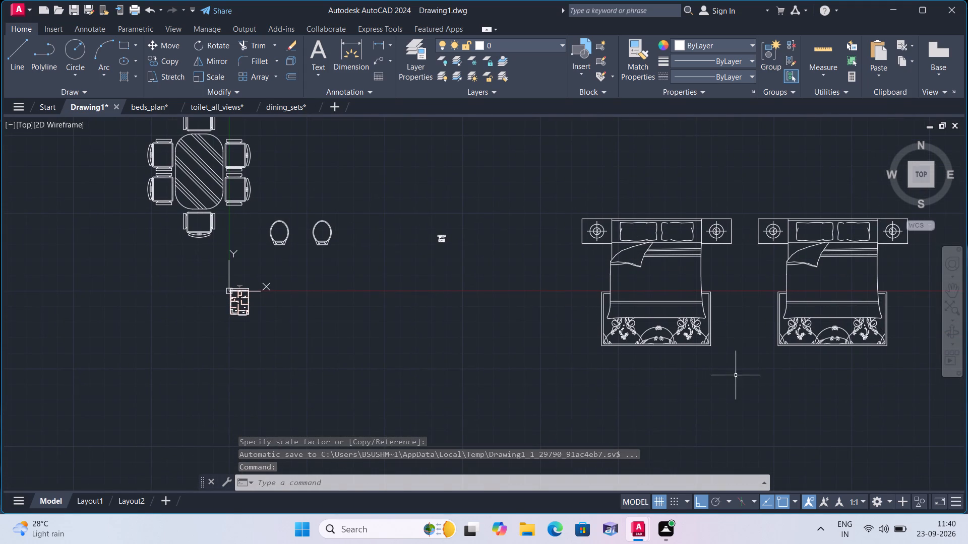
click(736, 375)
click(520, 160)
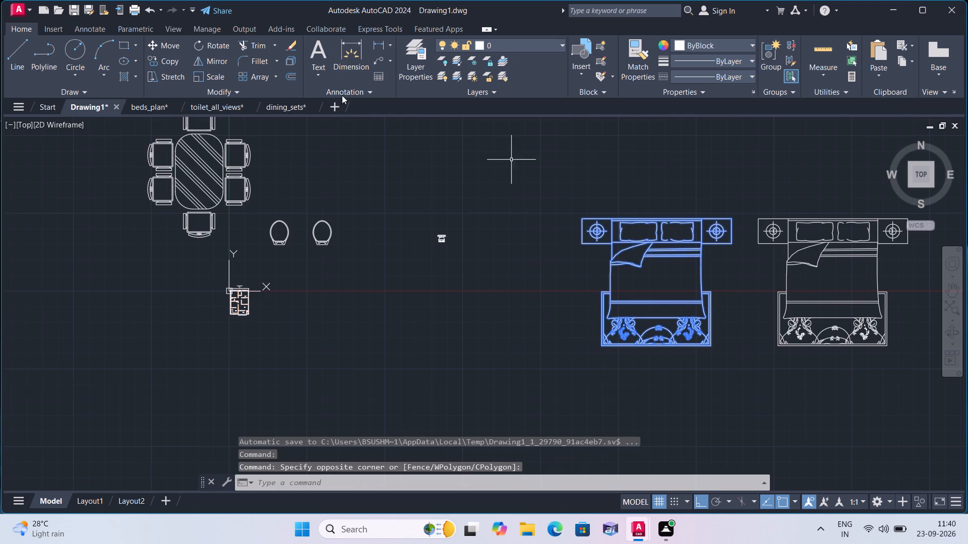
click(219, 76)
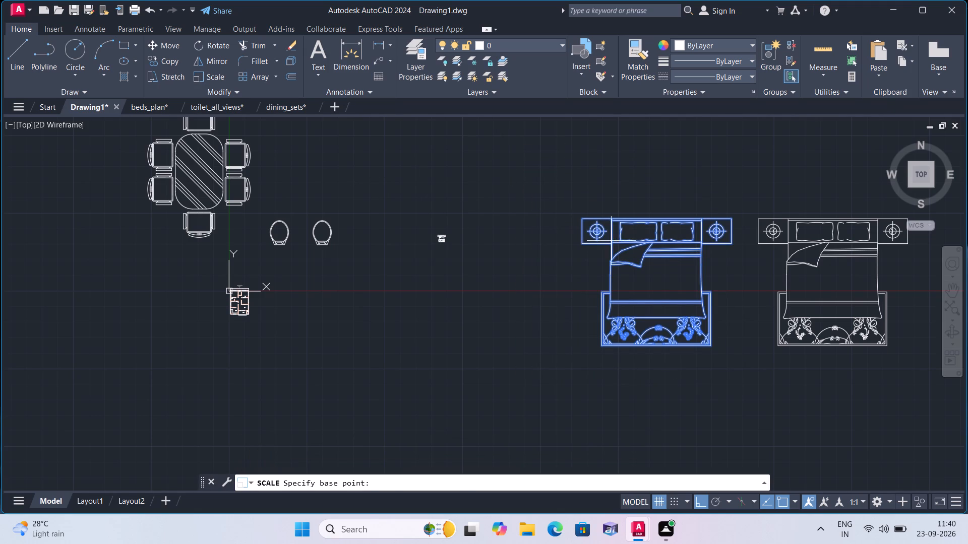
click(613, 239)
click(614, 243)
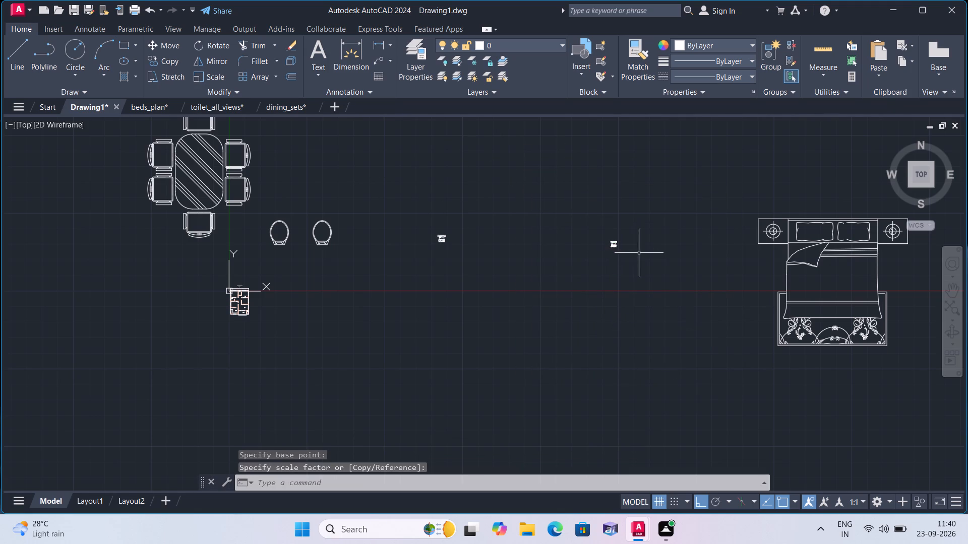
Scale the farthest full-size double bed down freehand about a point on its blanket, making it smaller than the other reduced beds.
scroll(650, 259, down, 1)
middle_drag(641, 260, 540, 257)
click(784, 360)
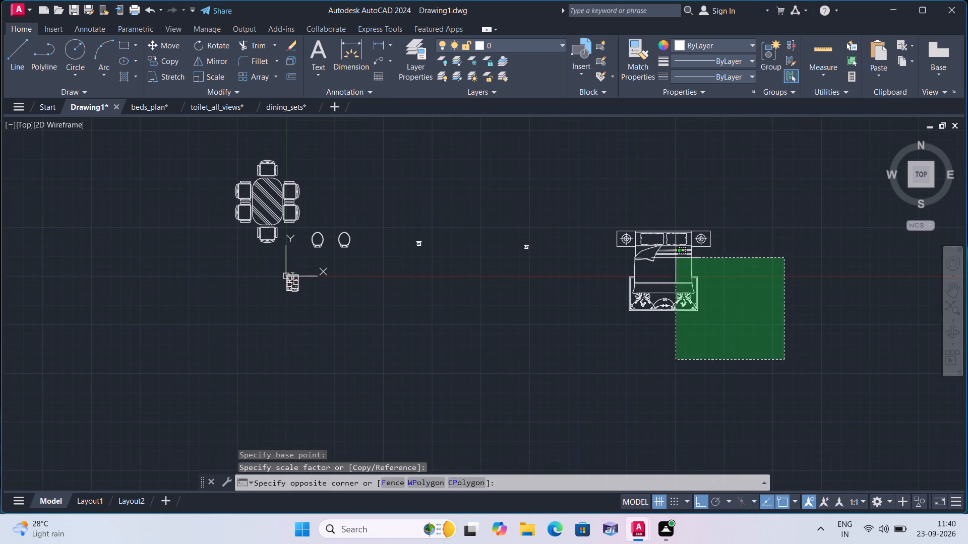
click(567, 156)
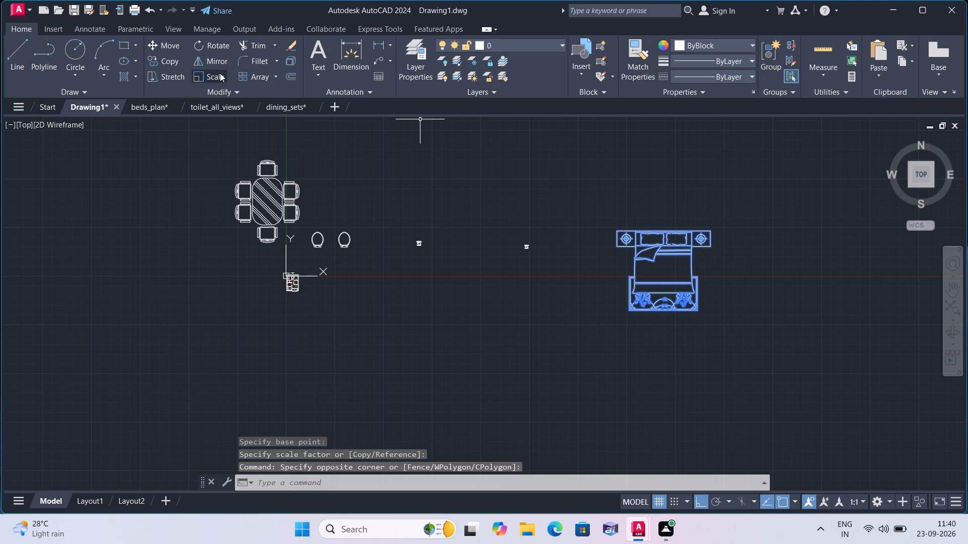
click(220, 73)
click(673, 255)
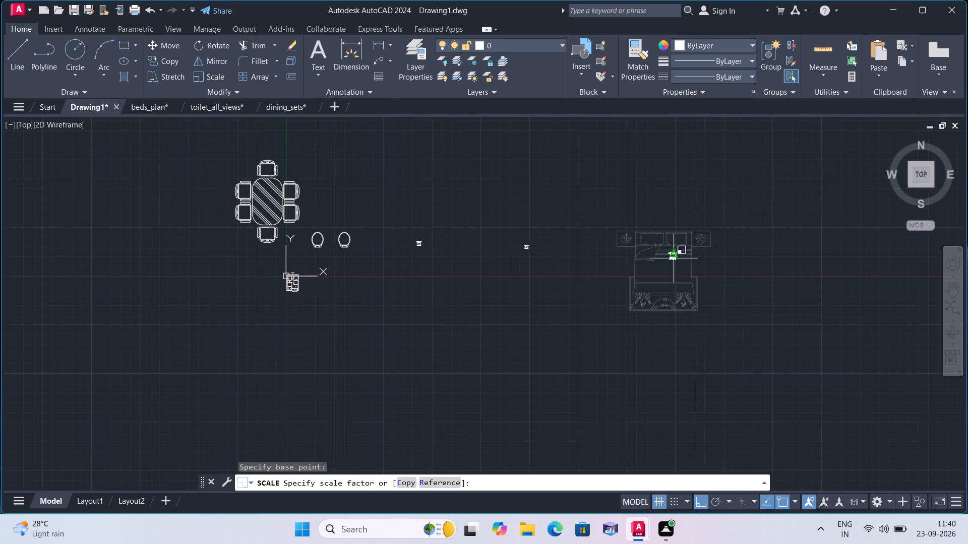
click(675, 261)
Move the farthest reduced bed, with Ortho off, into the 11.7X11.5 bedroom, headboard near the wall with the window.
click(678, 261)
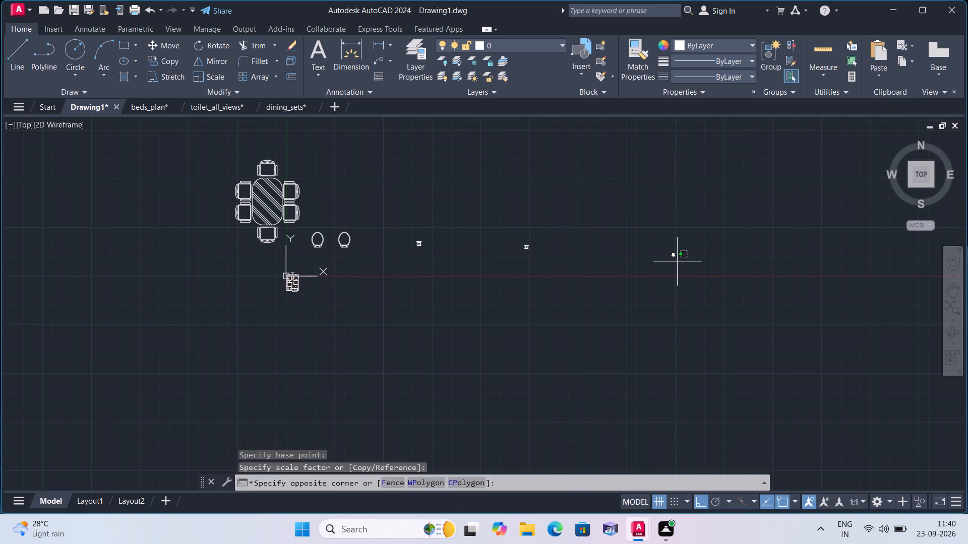
click(628, 225)
click(162, 46)
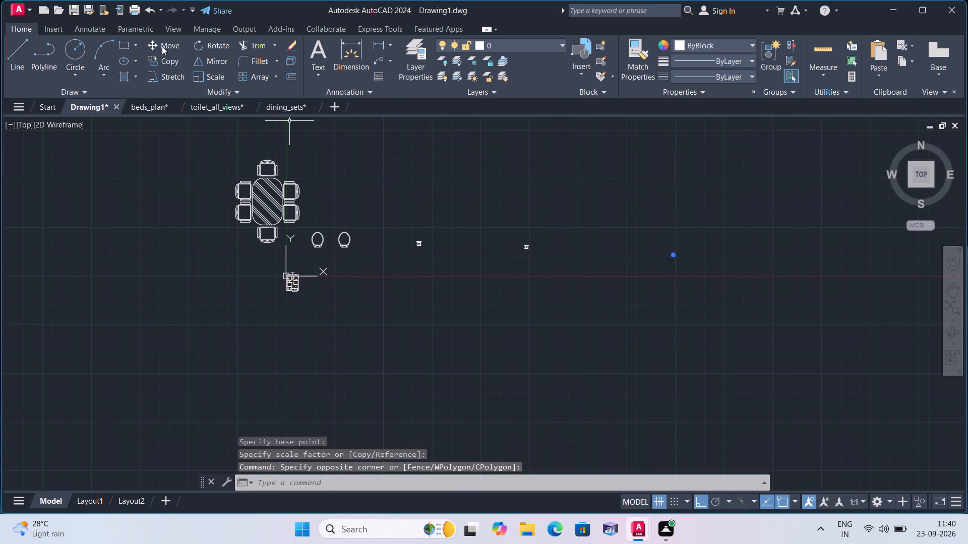
click(673, 253)
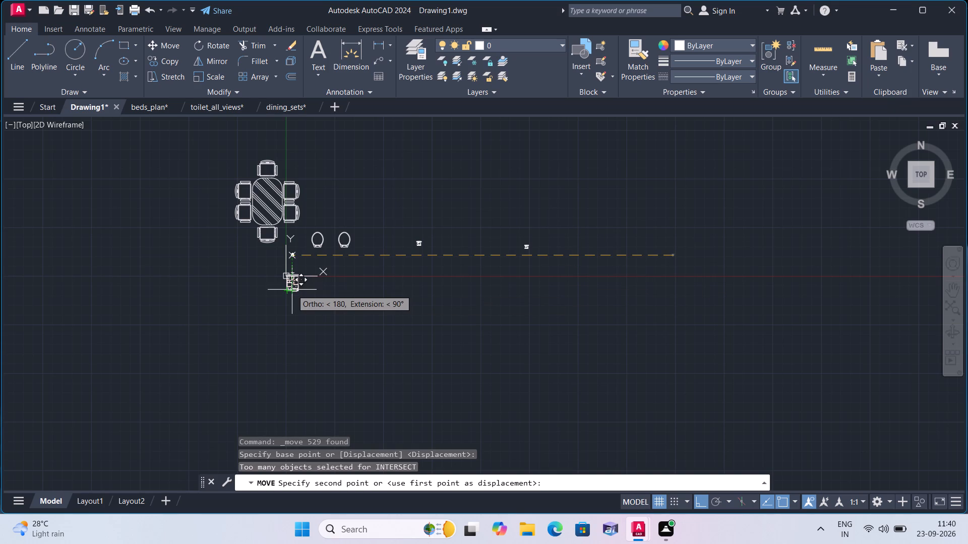
key(F8)
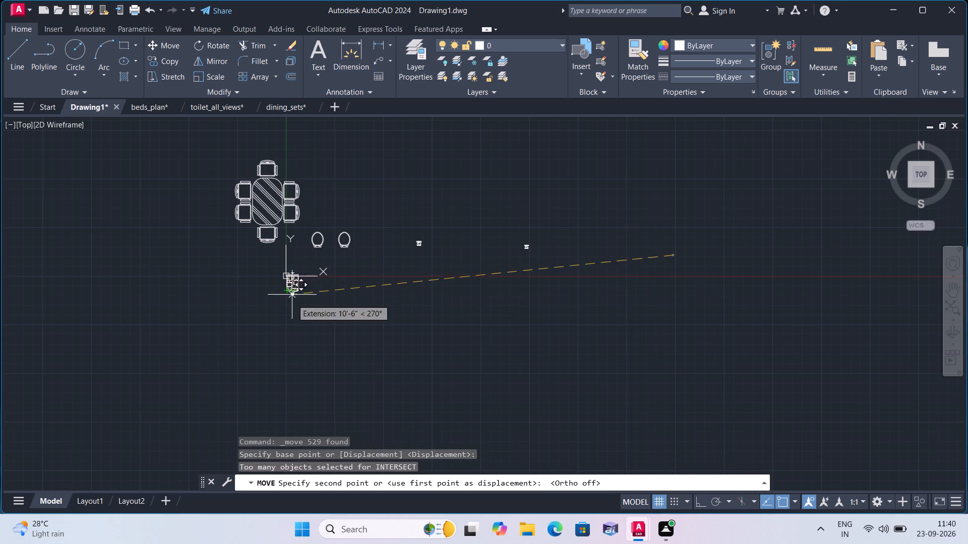
scroll(285, 281, up, 8)
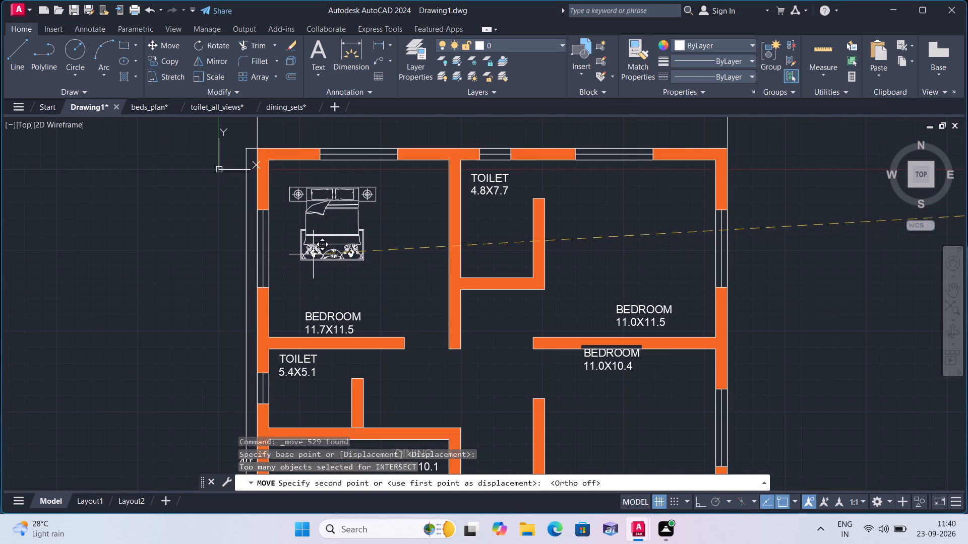
click(314, 242)
Move the reduced bed nearest the toilet blocks to the empty space just east of the house plan, beside the bedrooms.
scroll(340, 260, down, 4)
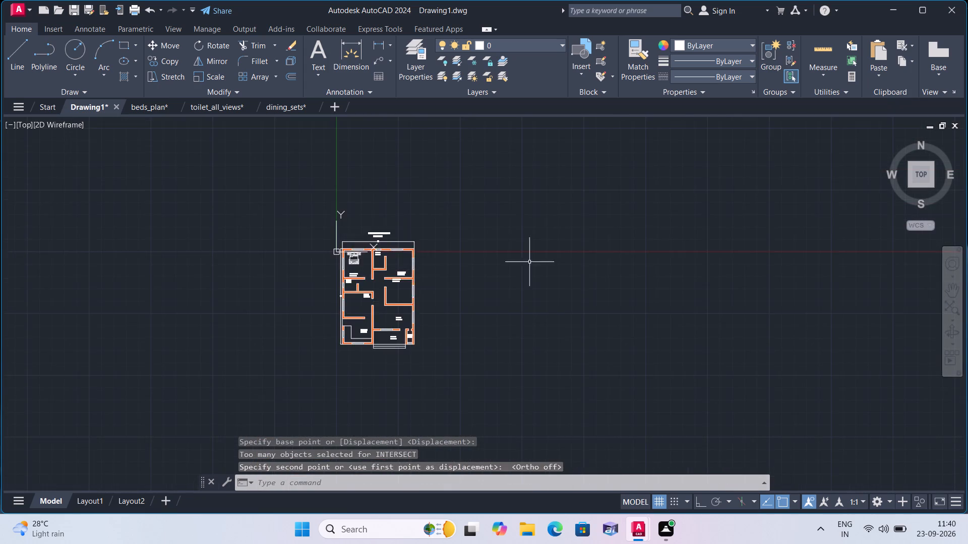
scroll(706, 254, down, 1)
middle_drag(706, 253, 479, 310)
scroll(455, 312, down, 1)
scroll(706, 277, up, 2)
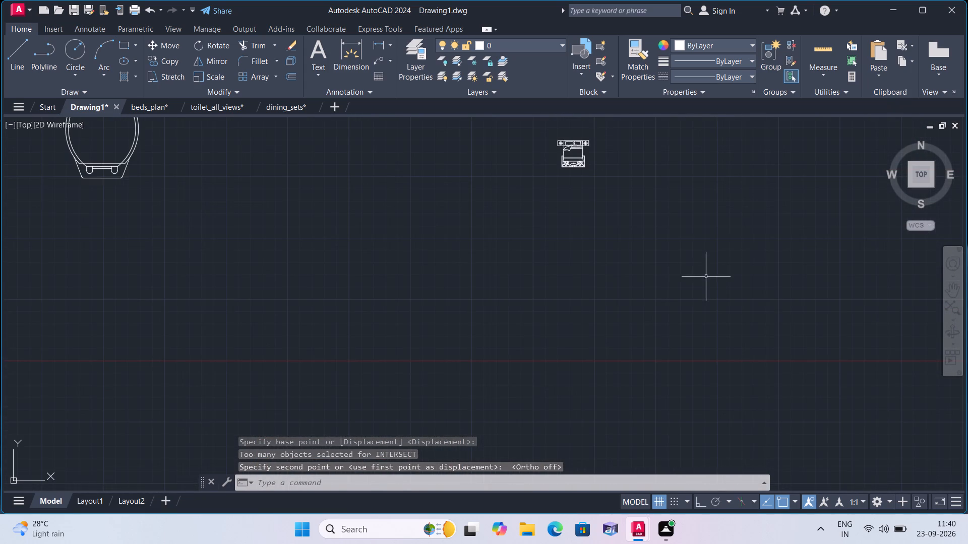
drag(706, 277, 688, 257)
click(468, 106)
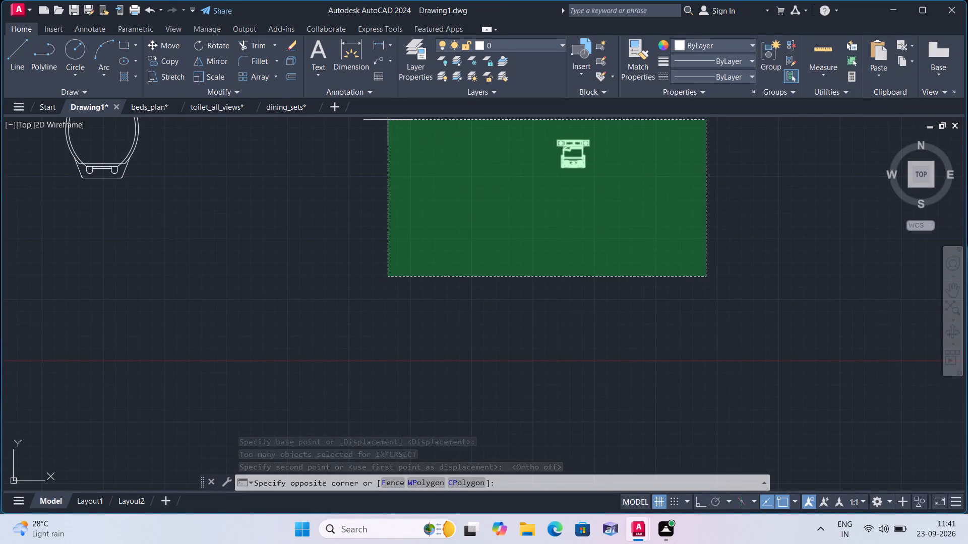
click(387, 121)
click(162, 45)
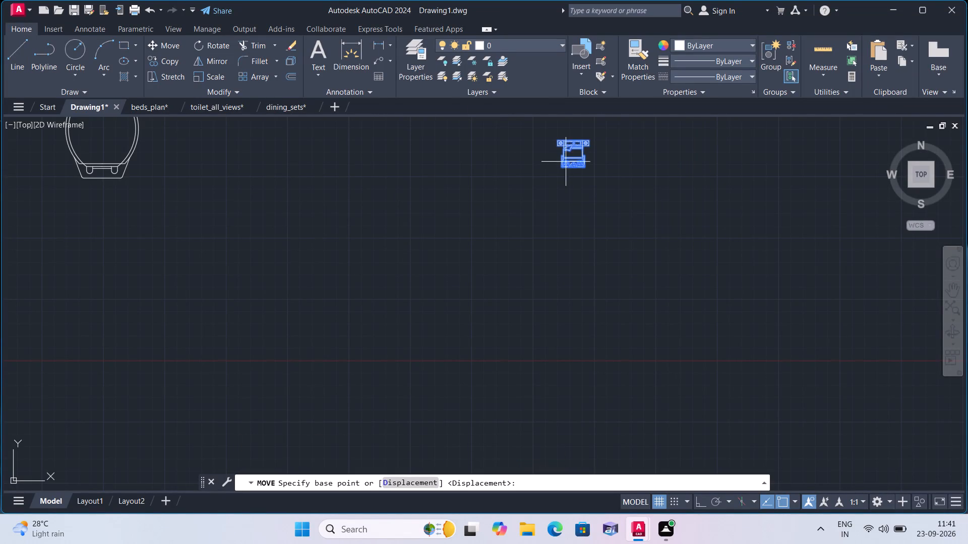
click(574, 153)
scroll(450, 257, down, 3)
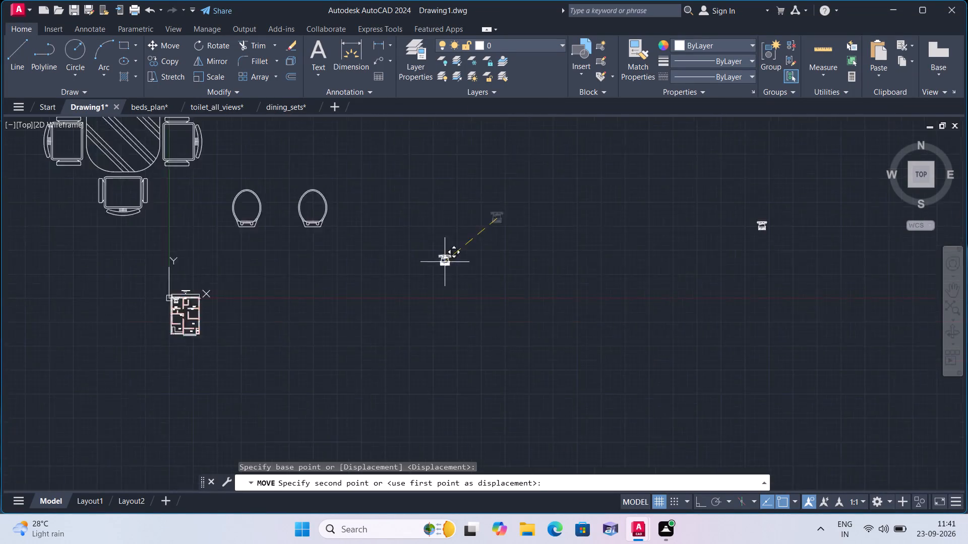
middle_drag(438, 286, 460, 258)
scroll(248, 265, up, 3)
scroll(423, 255, up, 2)
scroll(502, 253, up, 1)
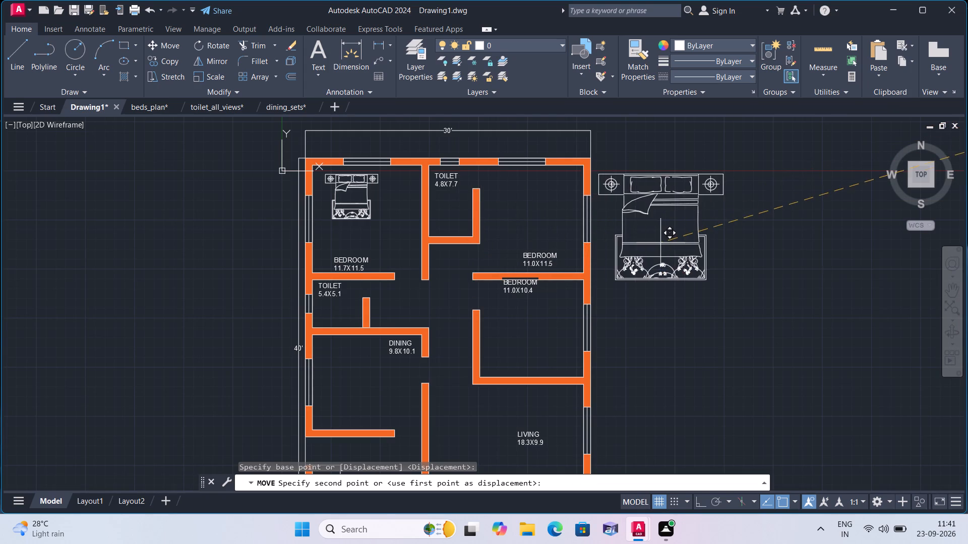
click(724, 291)
Move the remaining distant reduced bed into the 11.0X11.5 bedroom, with its headboard near the wall with the window.
scroll(723, 304, down, 1)
middle_drag(713, 304, 585, 305)
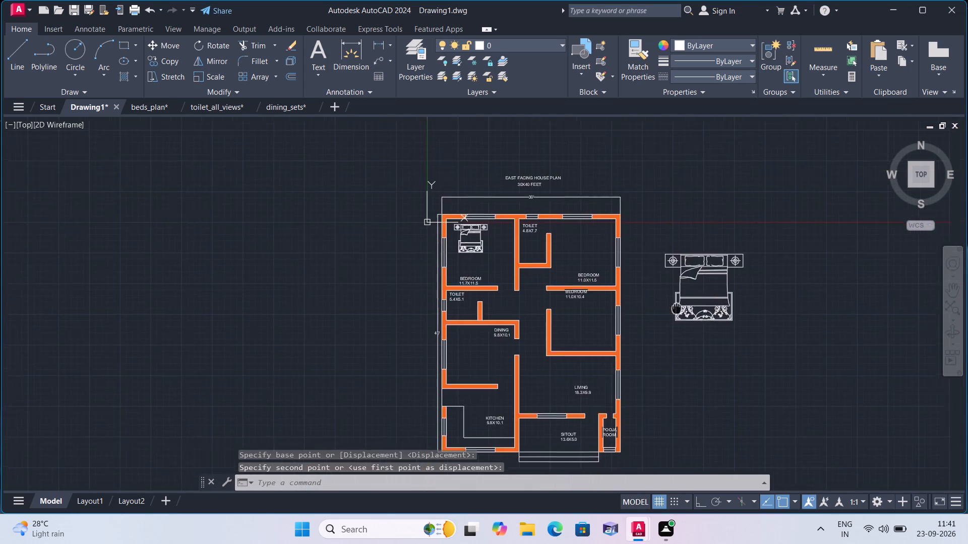
middle_drag(585, 305, 406, 293)
scroll(320, 277, down, 4)
click(898, 231)
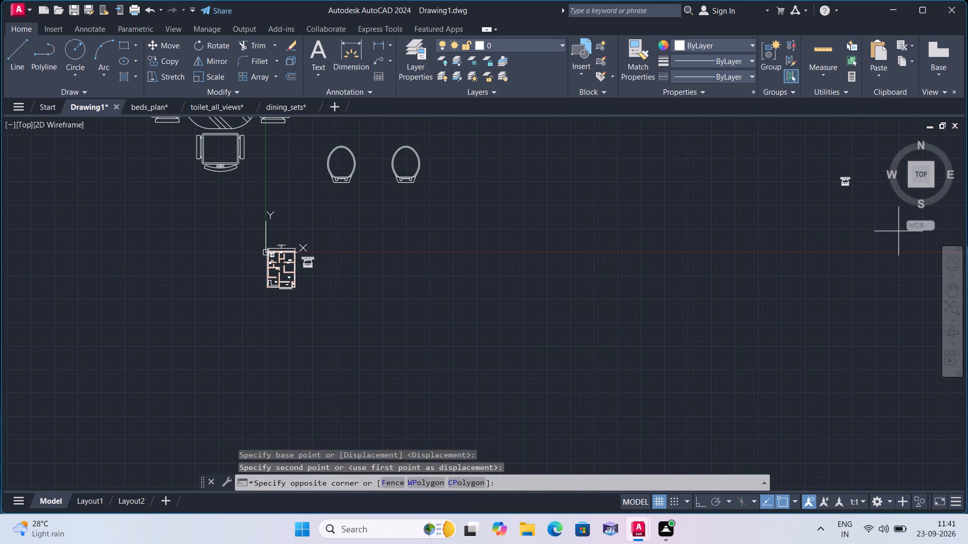
click(805, 157)
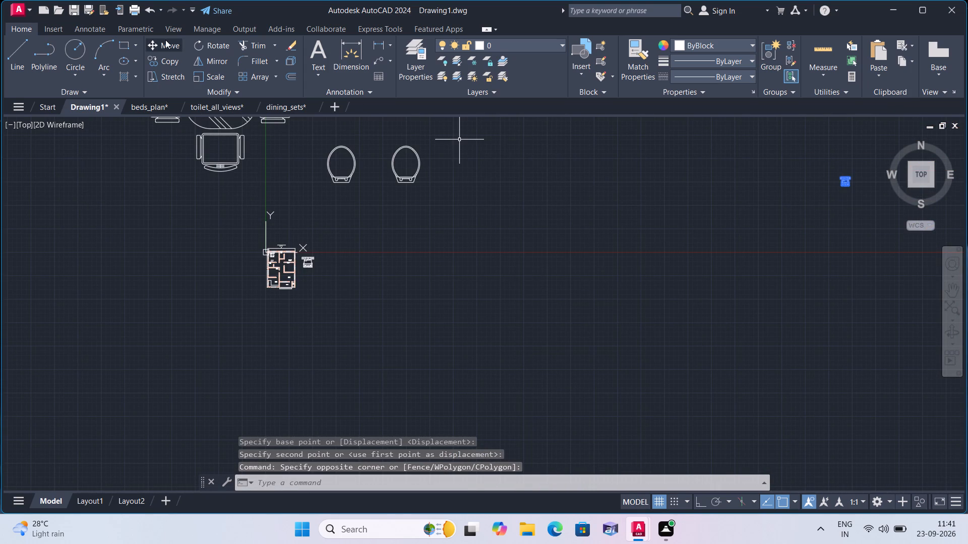
click(166, 41)
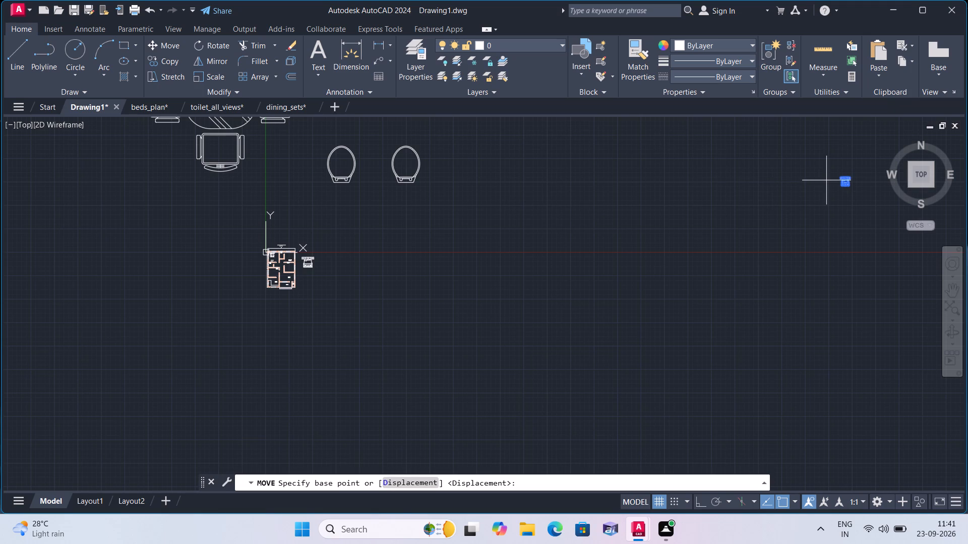
click(846, 183)
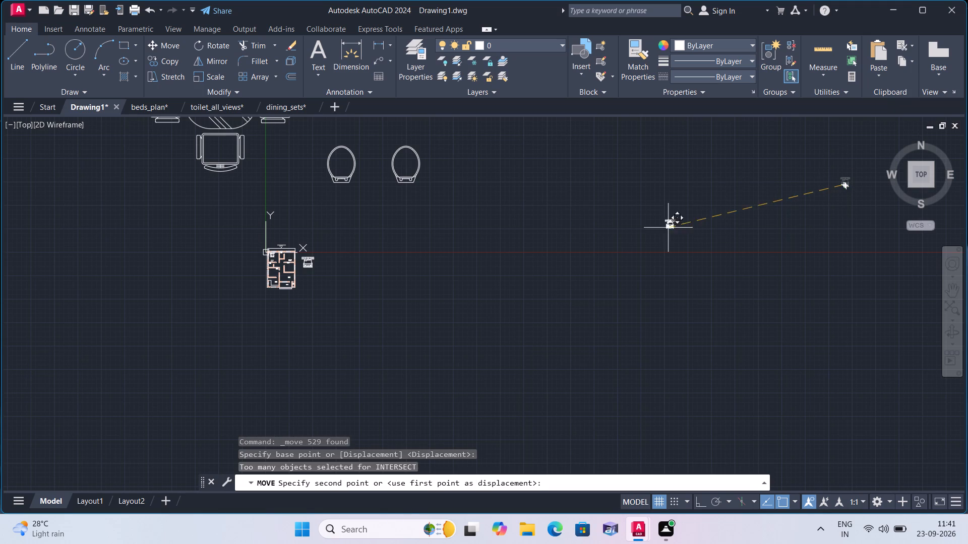
scroll(222, 266, up, 4)
scroll(348, 273, up, 2)
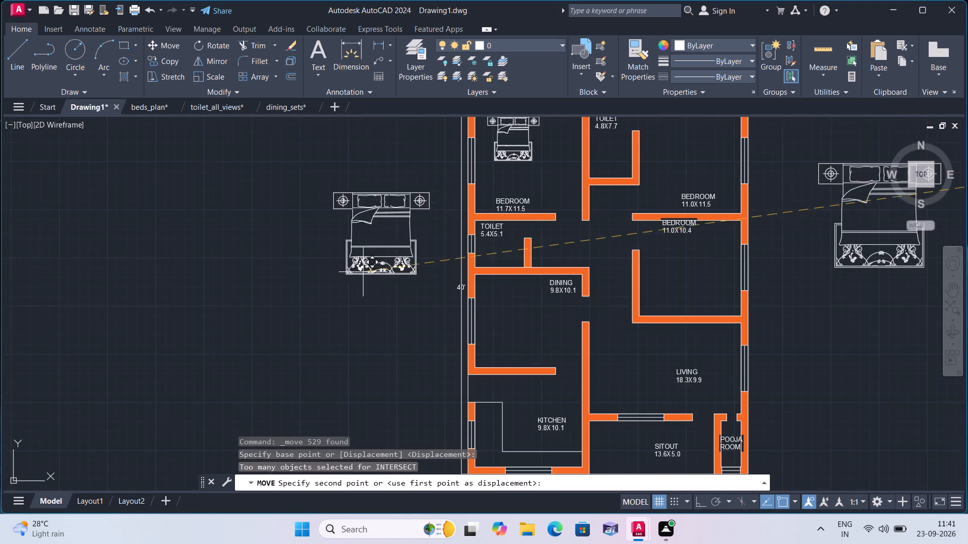
middle_drag(662, 315, 604, 338)
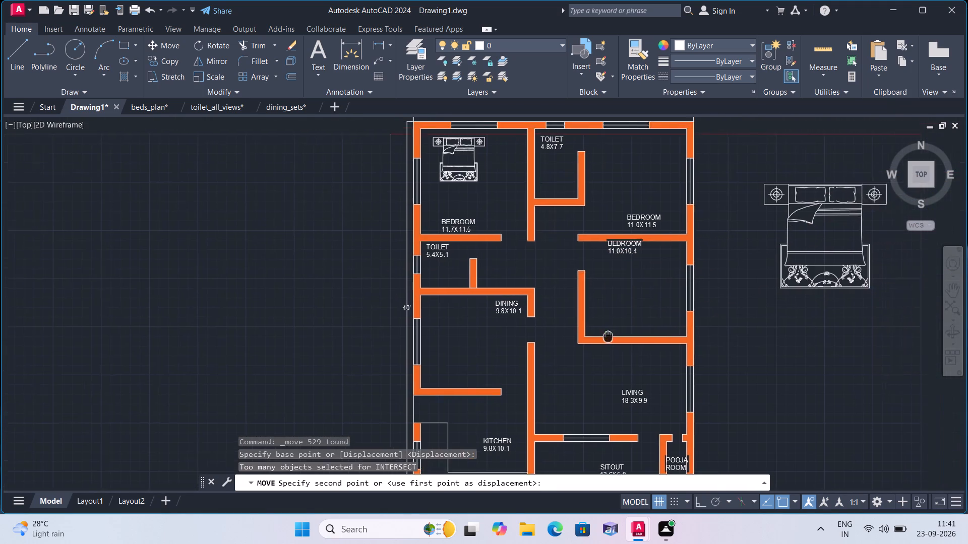
middle_drag(604, 338, 401, 386)
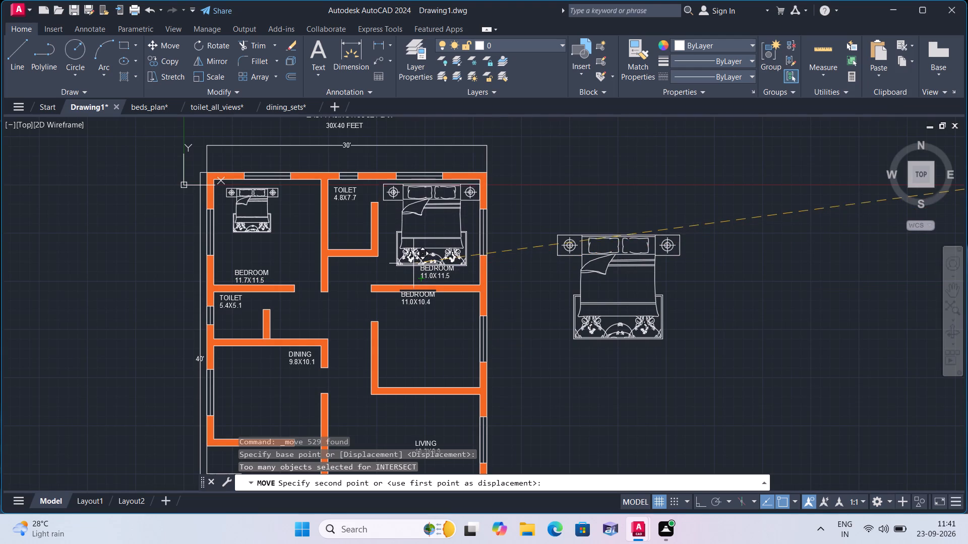
scroll(413, 264, up, 1)
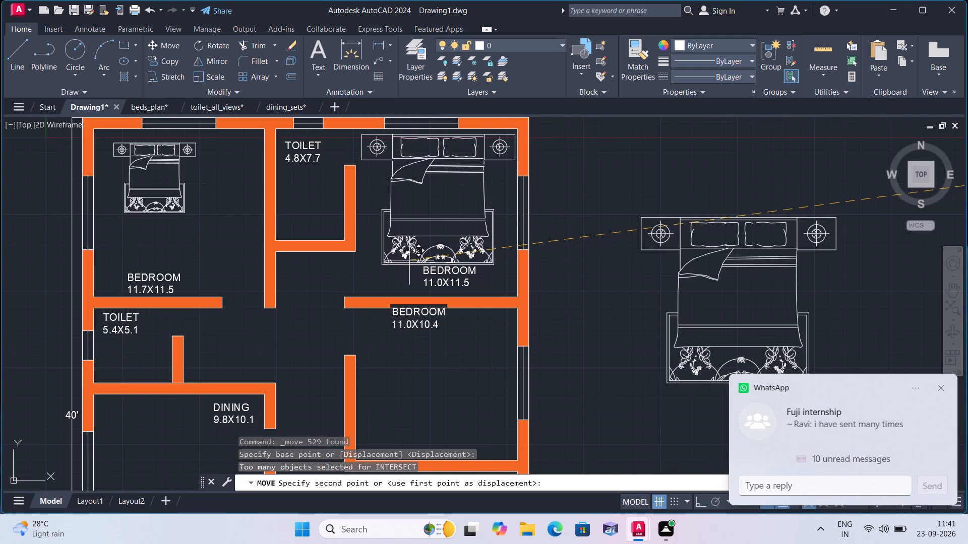
click(409, 260)
Scale the bed just outside the plan down freehand about a point on its blanket, making it smaller than the 11.7X11.5 bedroom's bed.
scroll(443, 284, up, 3)
scroll(445, 284, down, 3)
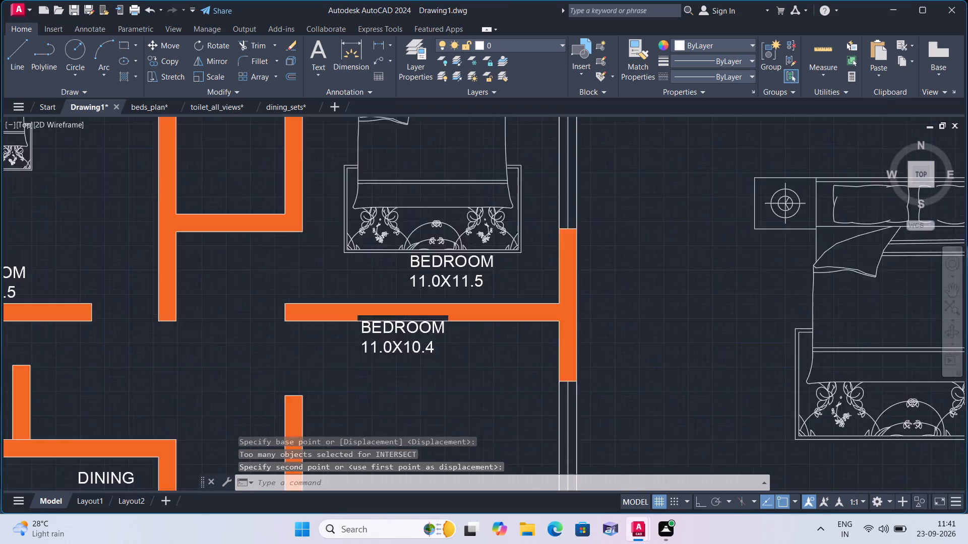
middle_drag(550, 299, 416, 306)
scroll(504, 312, down, 1)
click(656, 419)
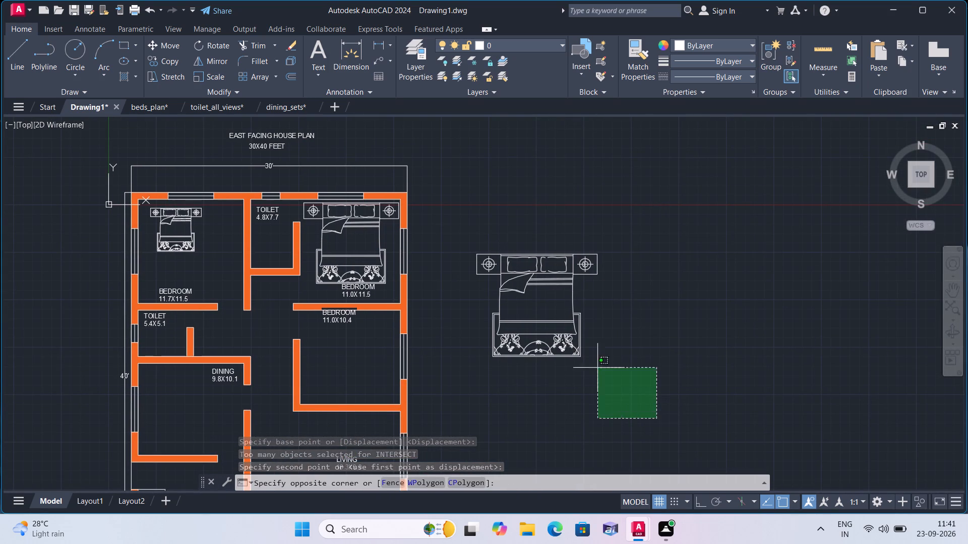
click(448, 213)
click(213, 75)
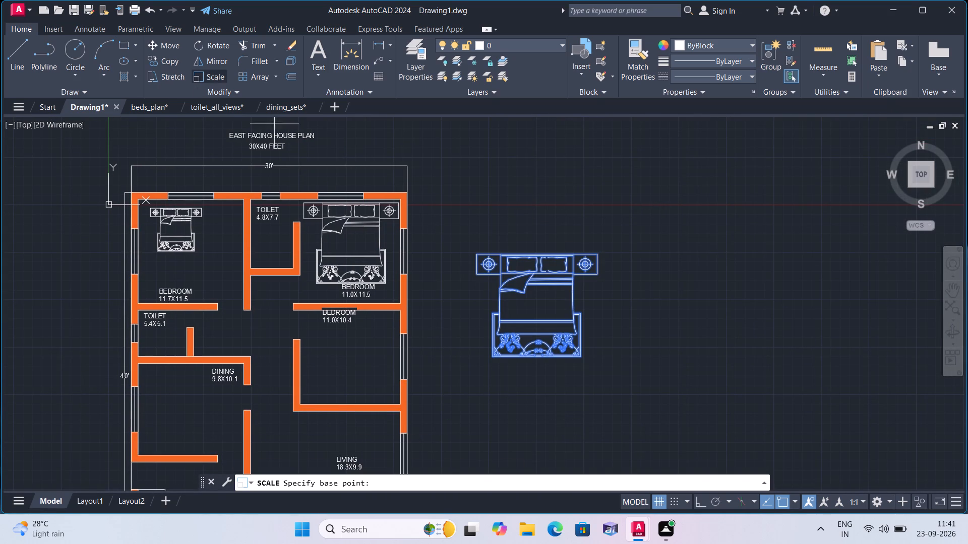
click(511, 305)
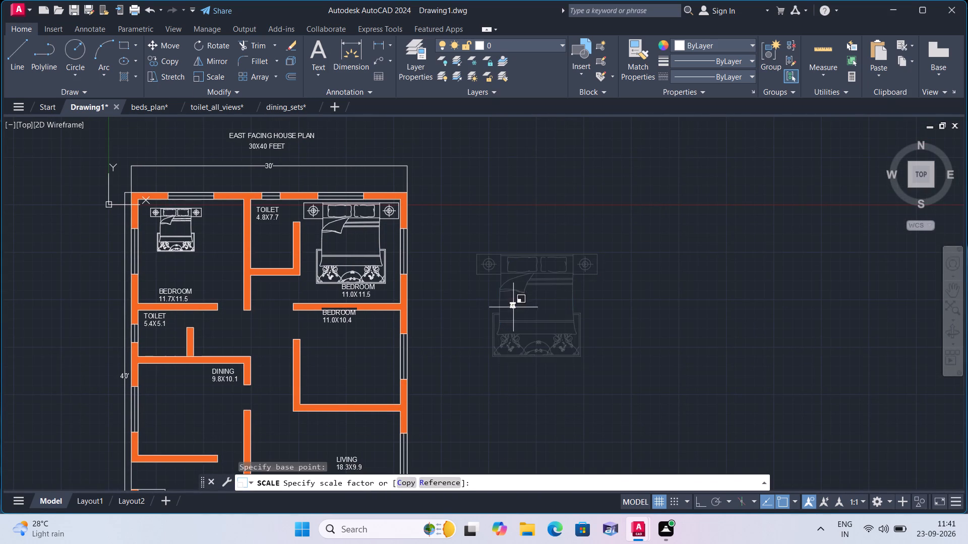
click(518, 319)
Move the reduced bed outside the plan into the 11.0X10.4 bedroom, near the wall shared with the living room.
click(568, 343)
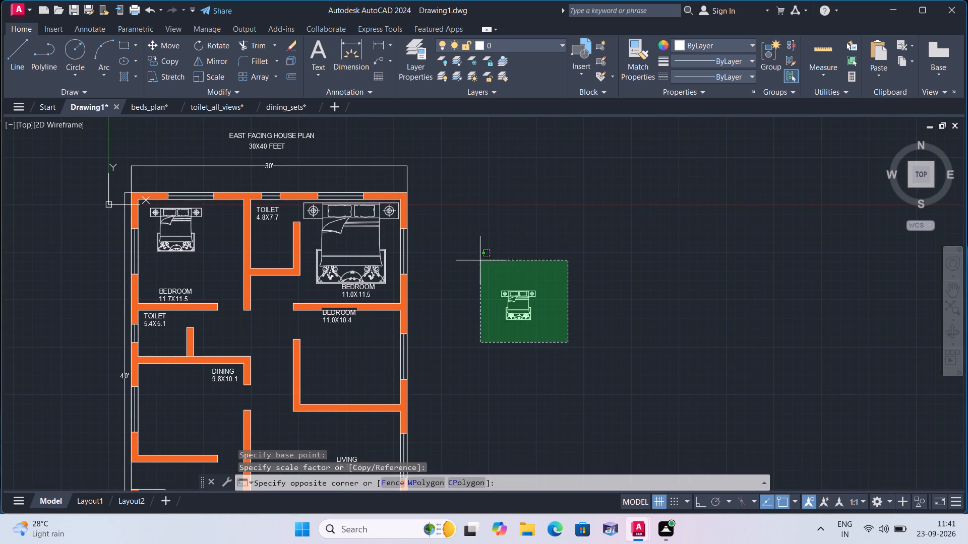
click(468, 232)
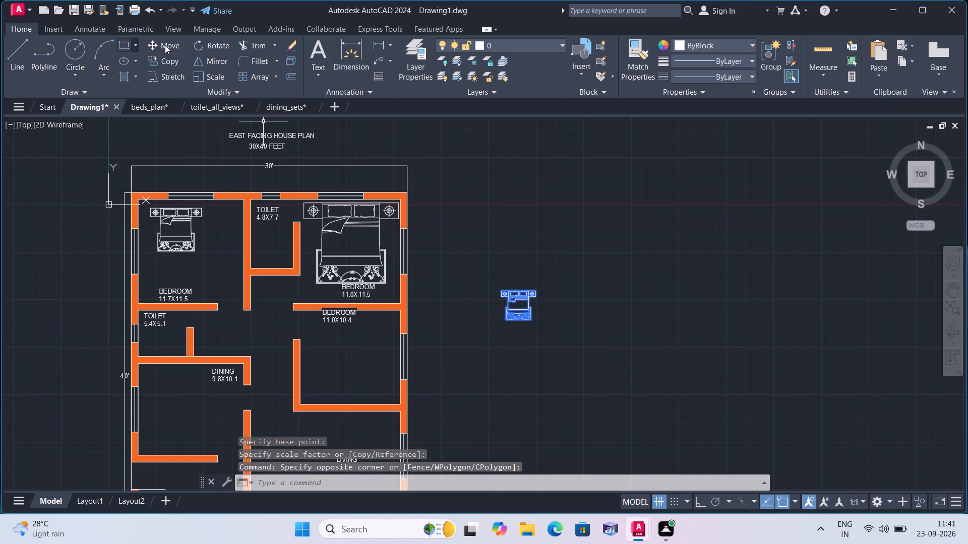
click(165, 45)
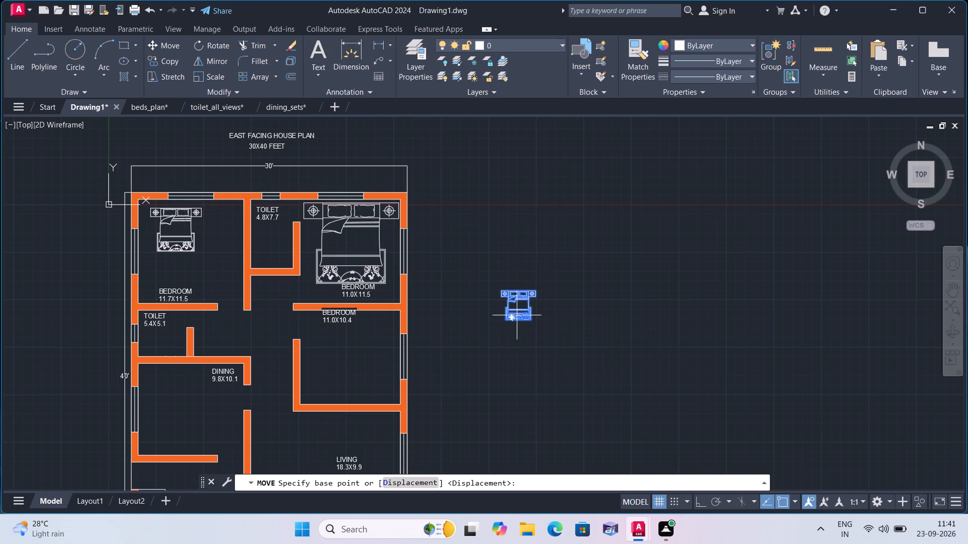
click(518, 314)
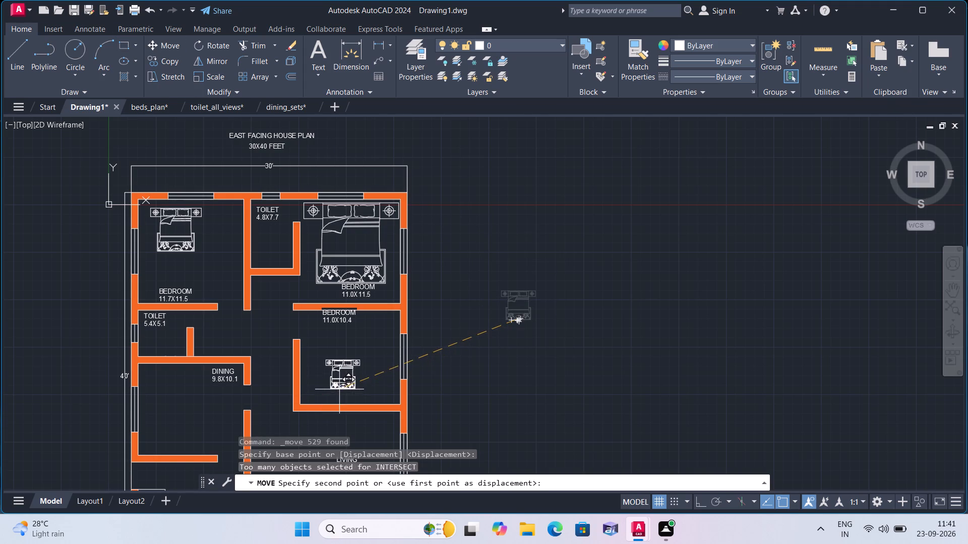
click(345, 388)
Scale the bed in the 11.0X10.4 bedroom up freehand about a point on its blanket, keeping it within the room walls.
scroll(345, 387, up, 3)
click(436, 422)
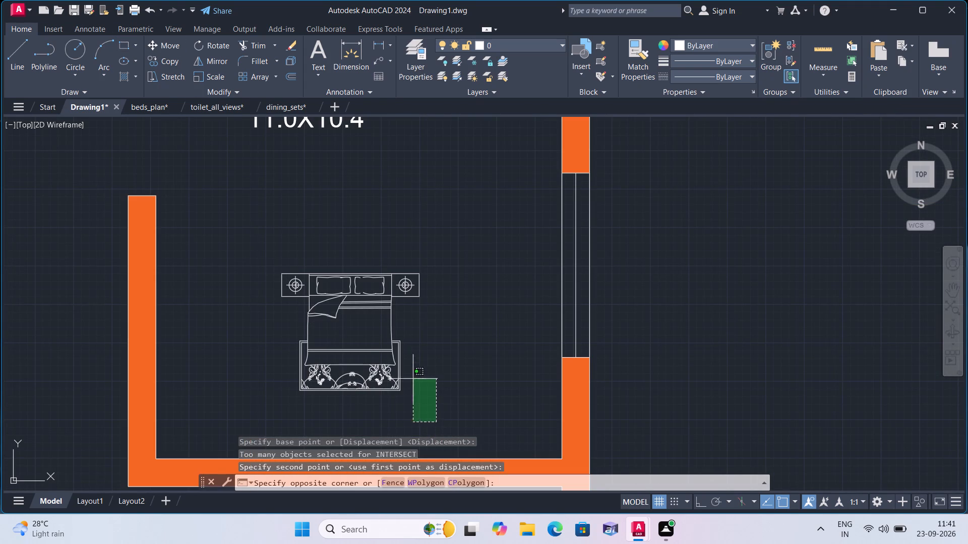
click(248, 219)
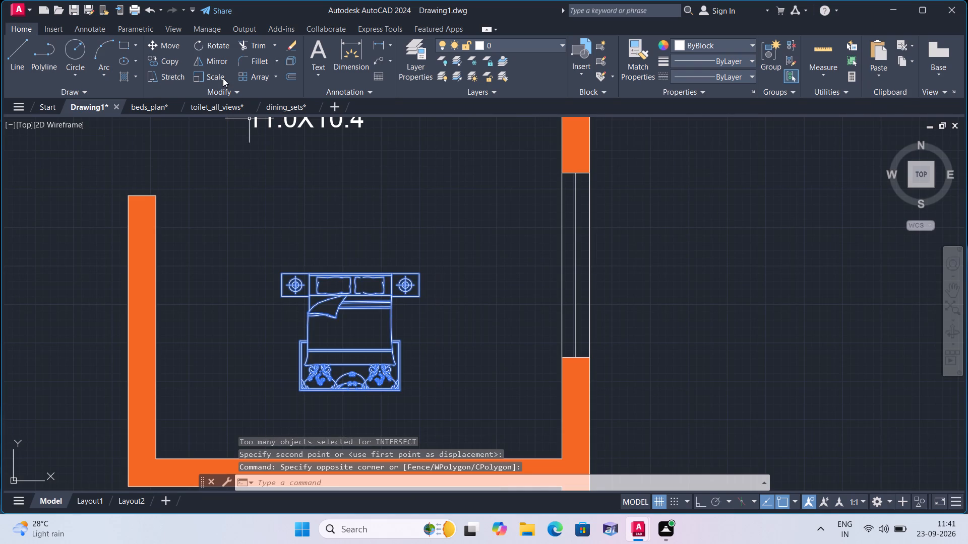
click(222, 78)
click(361, 325)
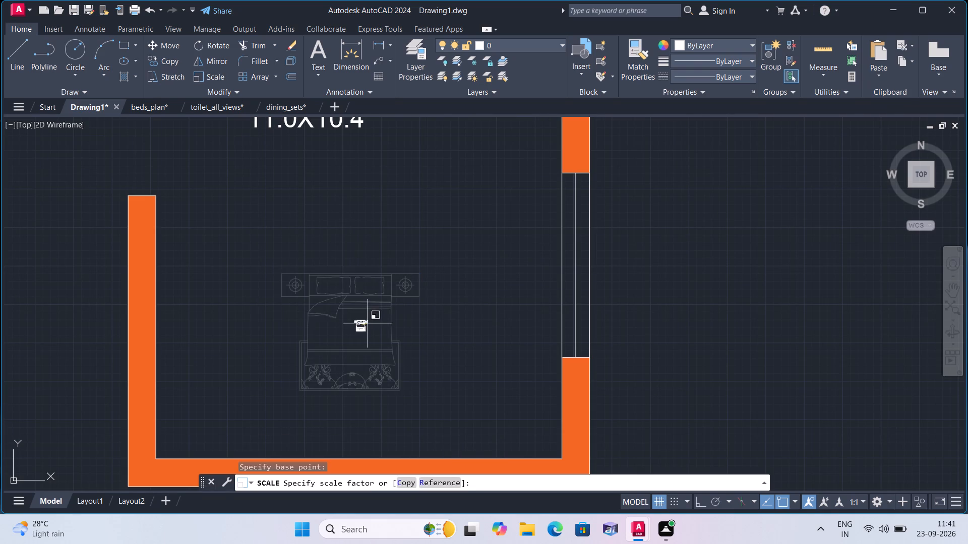
click(431, 238)
scroll(431, 238, down, 2)
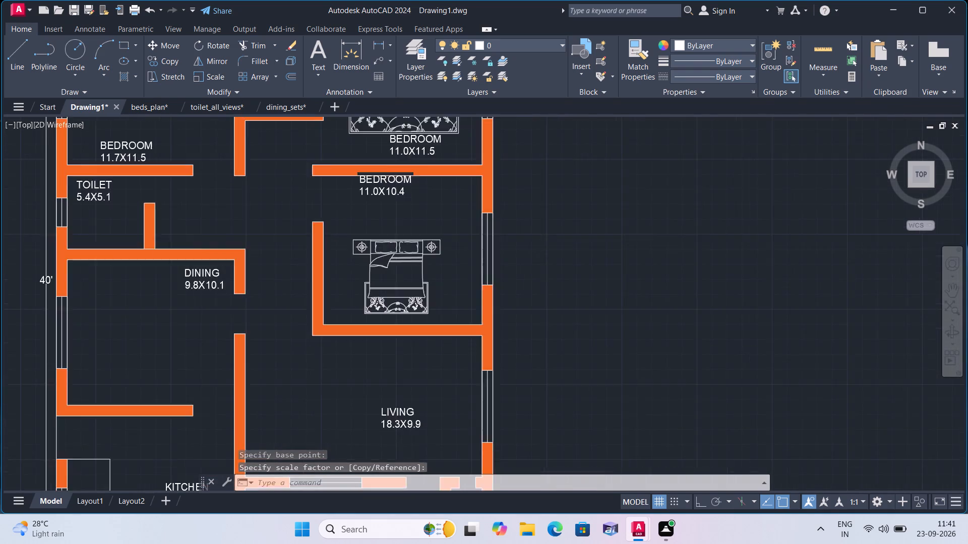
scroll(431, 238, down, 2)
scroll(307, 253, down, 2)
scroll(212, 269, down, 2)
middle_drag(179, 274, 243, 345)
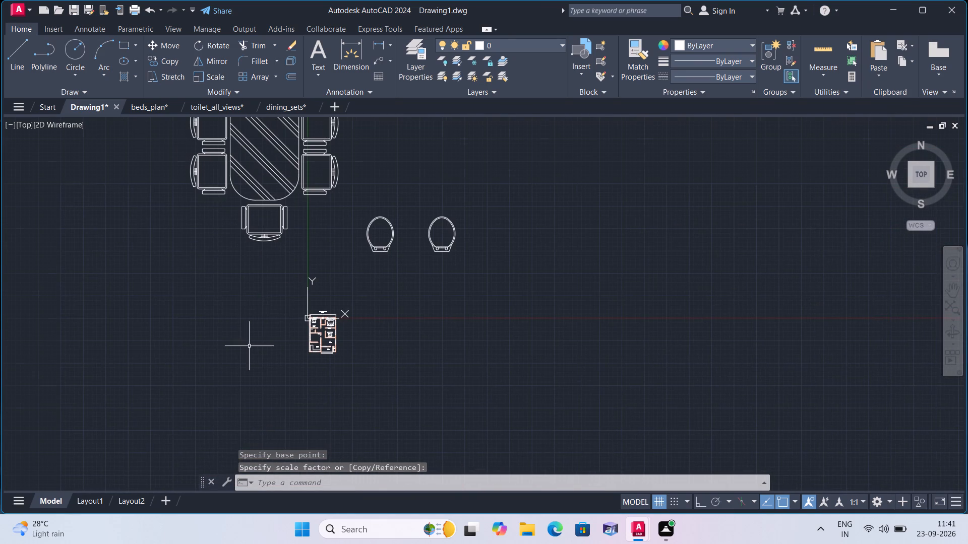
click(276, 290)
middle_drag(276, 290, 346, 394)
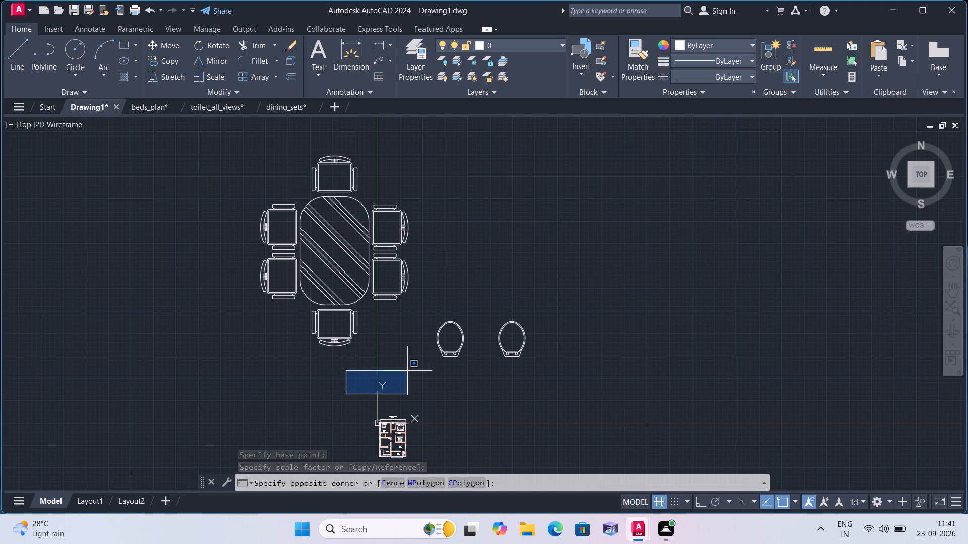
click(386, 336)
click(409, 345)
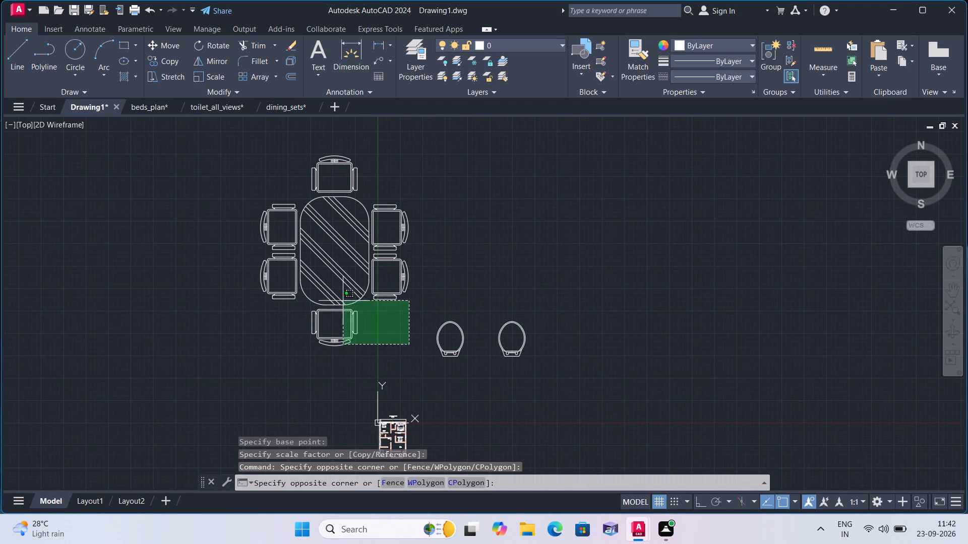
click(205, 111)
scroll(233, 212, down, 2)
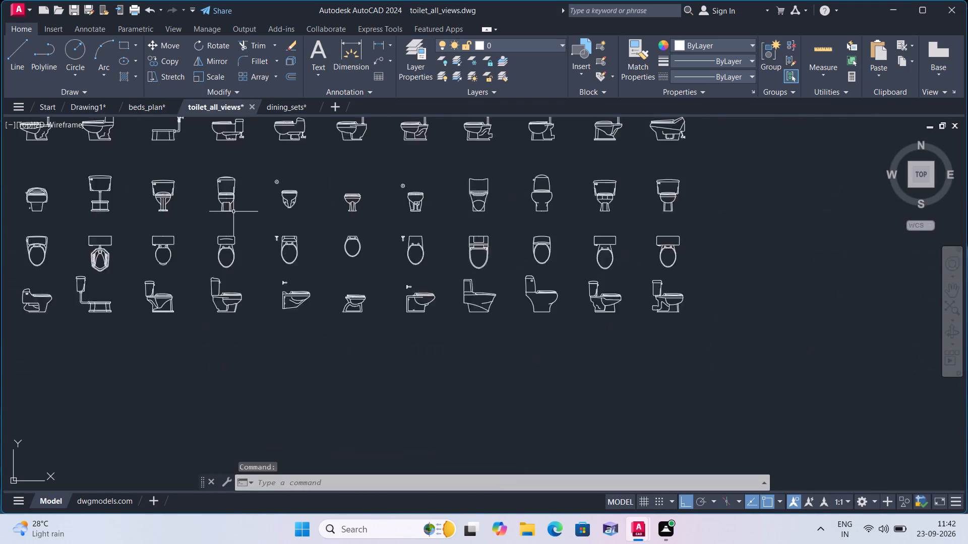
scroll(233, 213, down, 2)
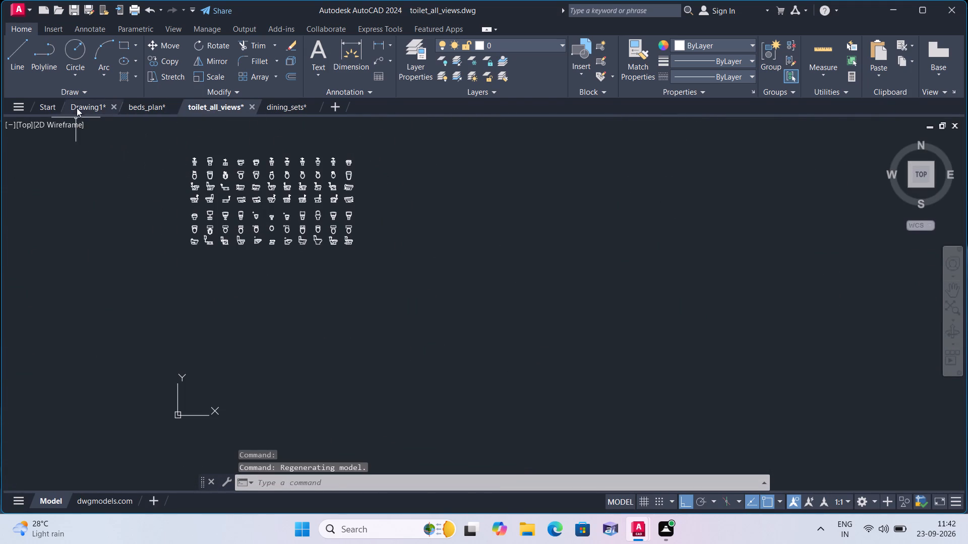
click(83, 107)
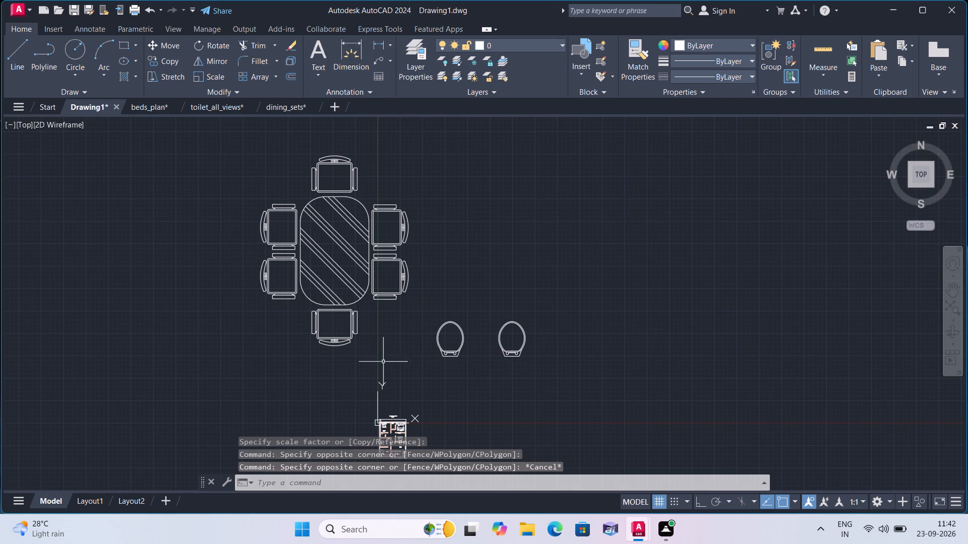
Scale the oversized six-chair dining set beyond the plan down freehand about a point on its table.
click(392, 367)
click(201, 123)
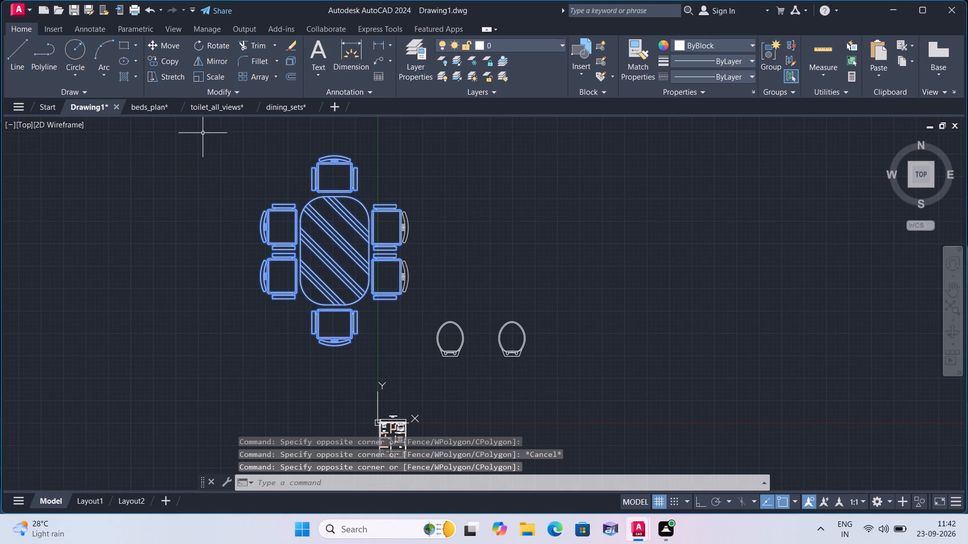
click(412, 343)
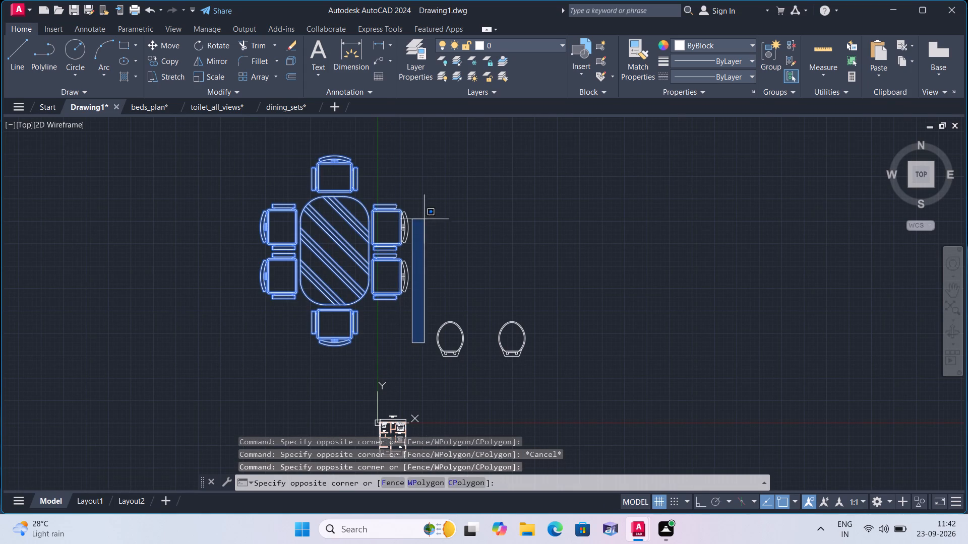
click(363, 169)
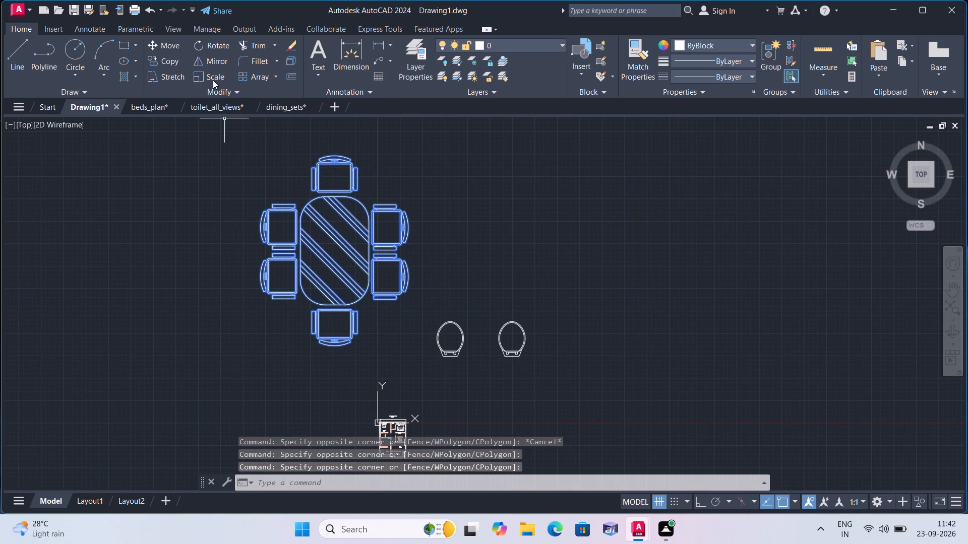
click(213, 80)
click(332, 249)
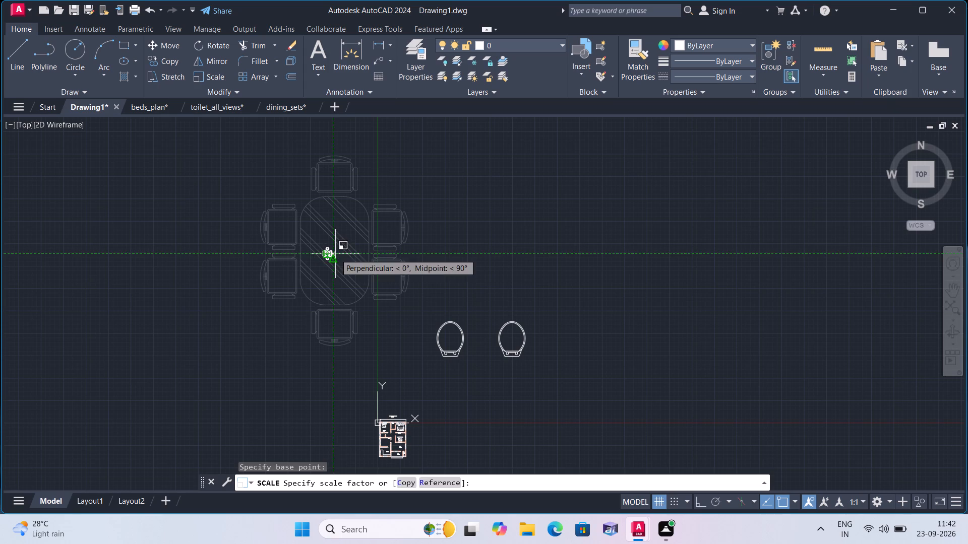
click(335, 254)
Move the reduced dining set to the empty area just outside the plan, beside the 11.0X10.4 bedroom and living room.
click(348, 277)
click(276, 205)
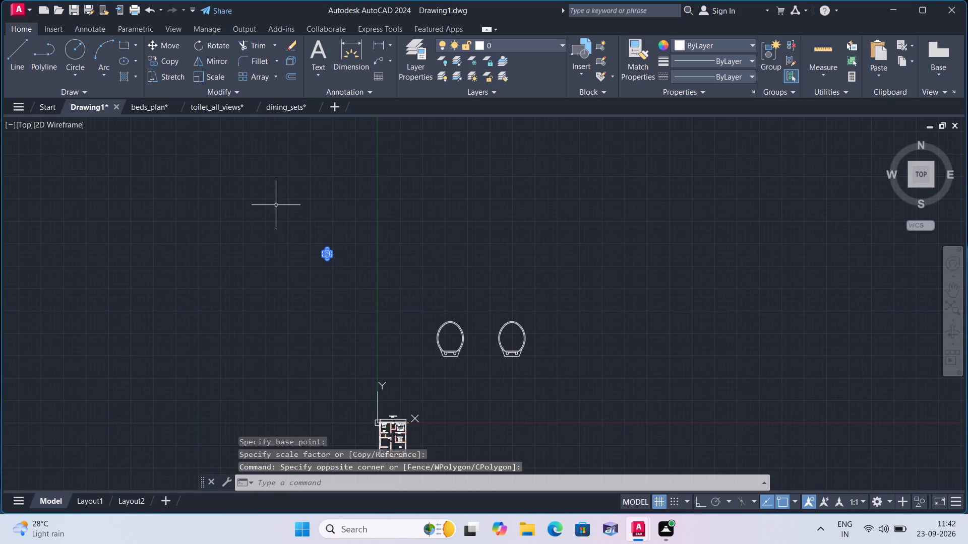
click(173, 44)
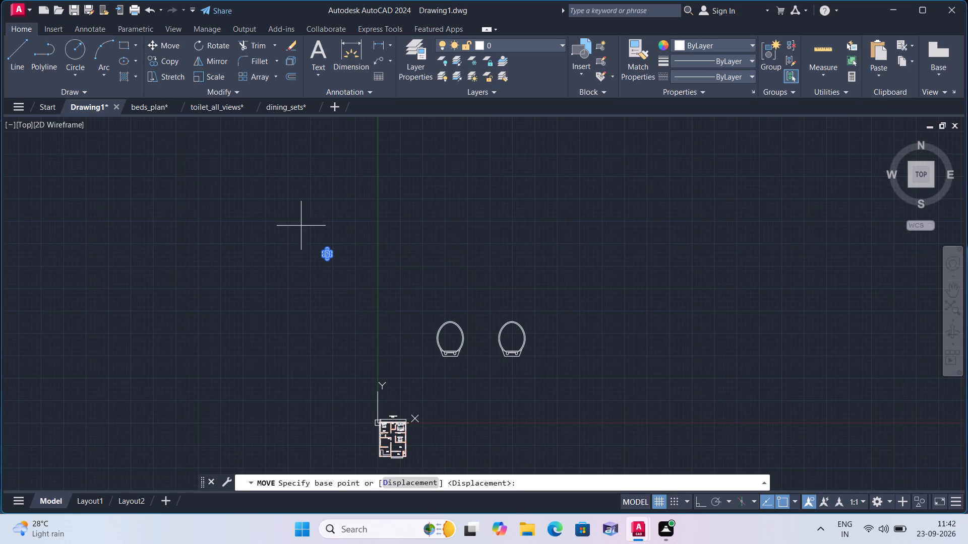
click(326, 251)
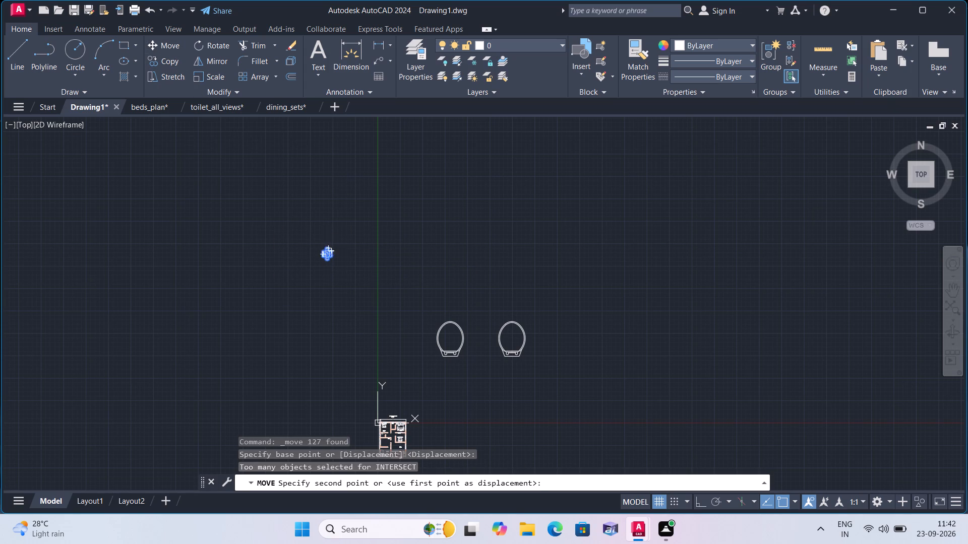
scroll(356, 356, up, 1)
middle_drag(367, 367, 219, 172)
scroll(243, 294, up, 2)
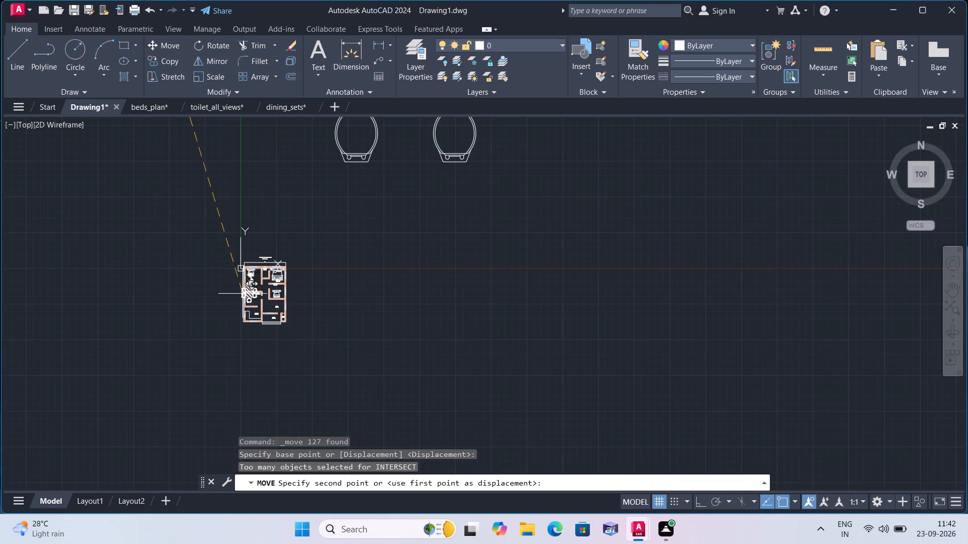
scroll(243, 295, up, 4)
scroll(0, 266, down, 1)
middle_drag(0, 266, 125, 296)
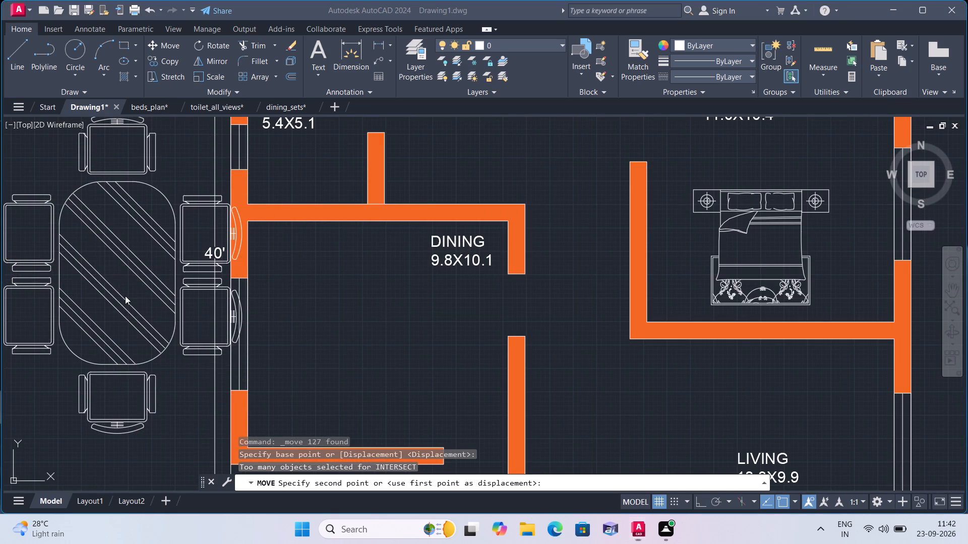
middle_drag(125, 296, 412, 301)
scroll(409, 301, down, 1)
middle_drag(207, 262, 411, 387)
scroll(207, 262, down, 1)
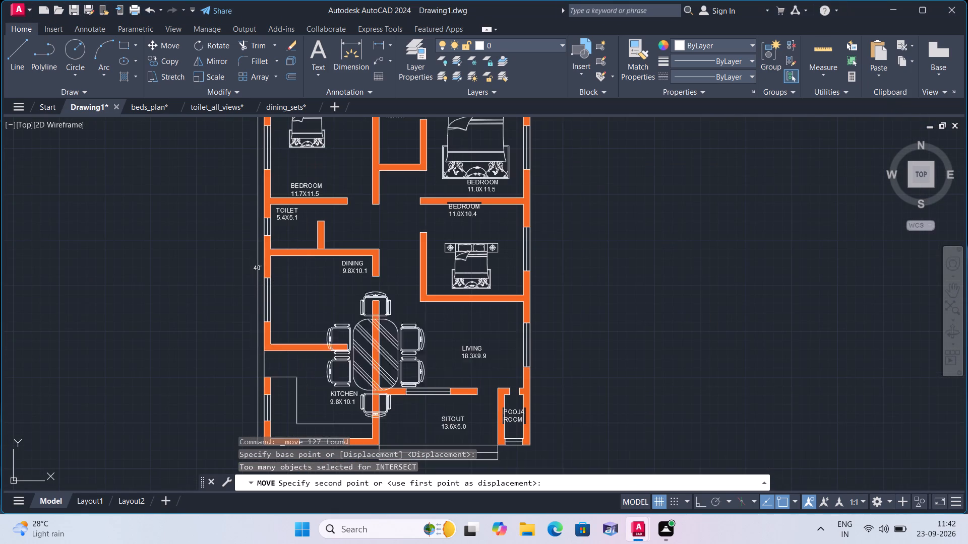
middle_drag(411, 387, 412, 387)
click(614, 307)
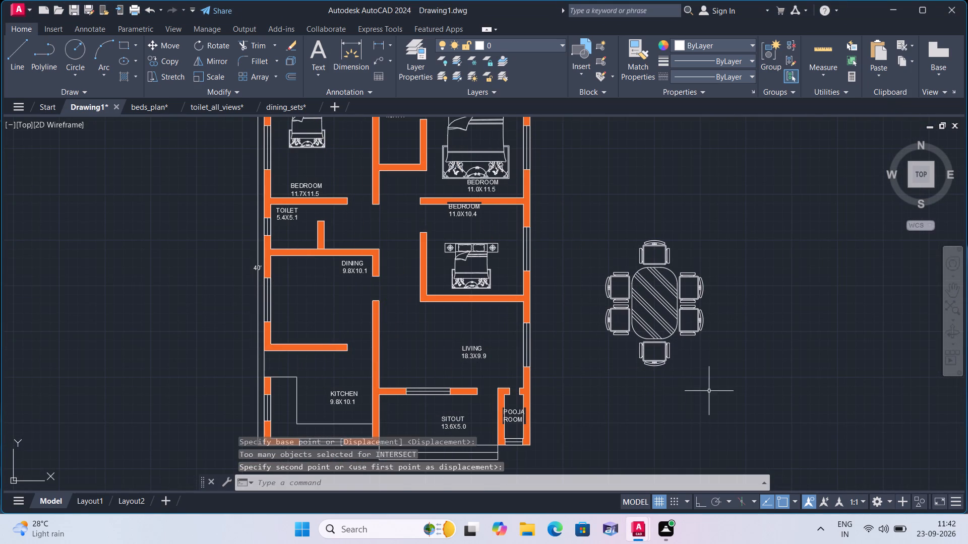
Scale the dining set outside the plan down again freehand about a point on its table, small enough for the dining room.
click(721, 388)
click(588, 199)
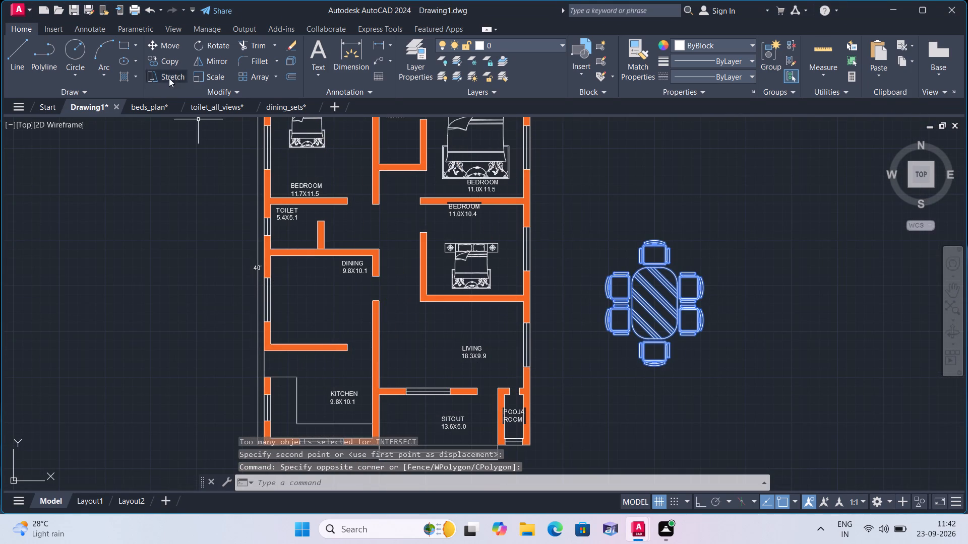
click(210, 75)
click(637, 305)
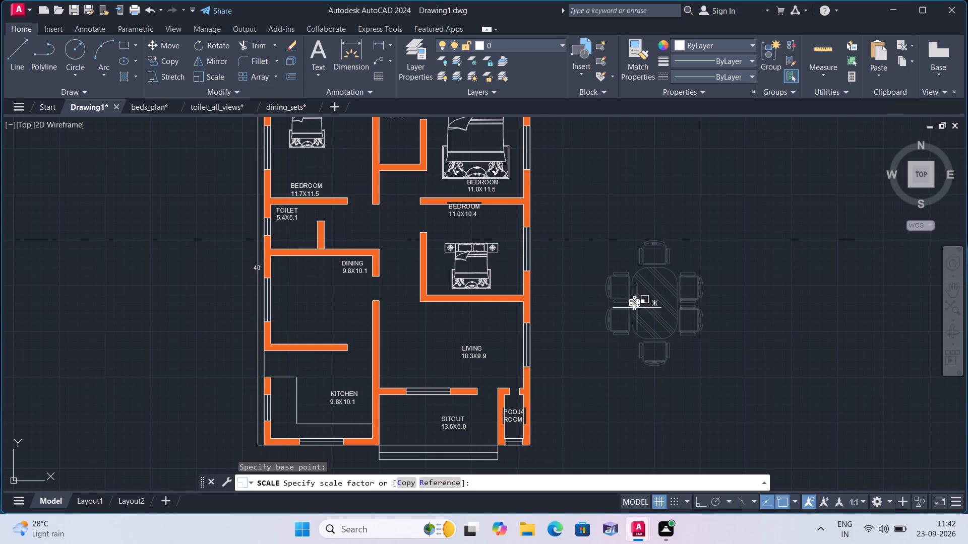
click(645, 317)
Move the reduced dining set into the 9.8X10.1 dining room, near the wall with the window.
click(684, 335)
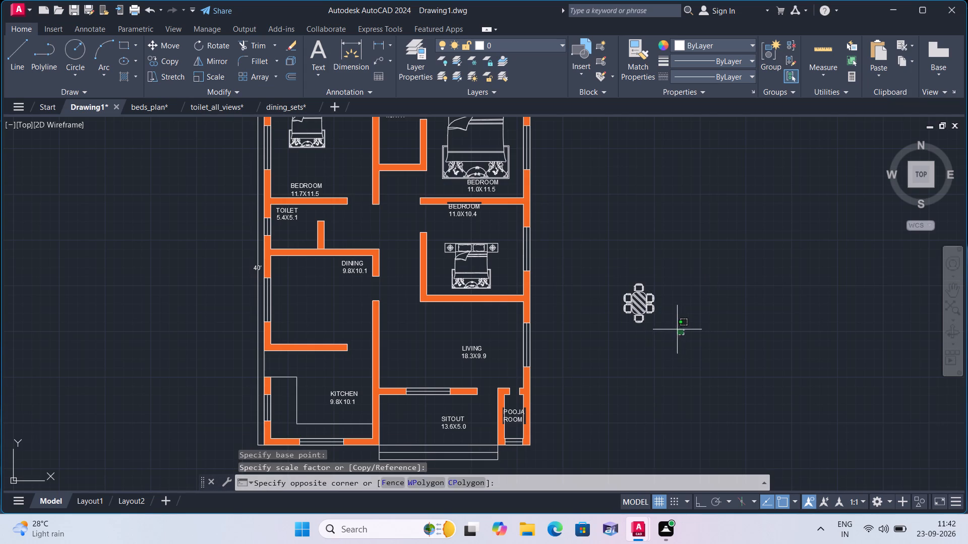
click(598, 242)
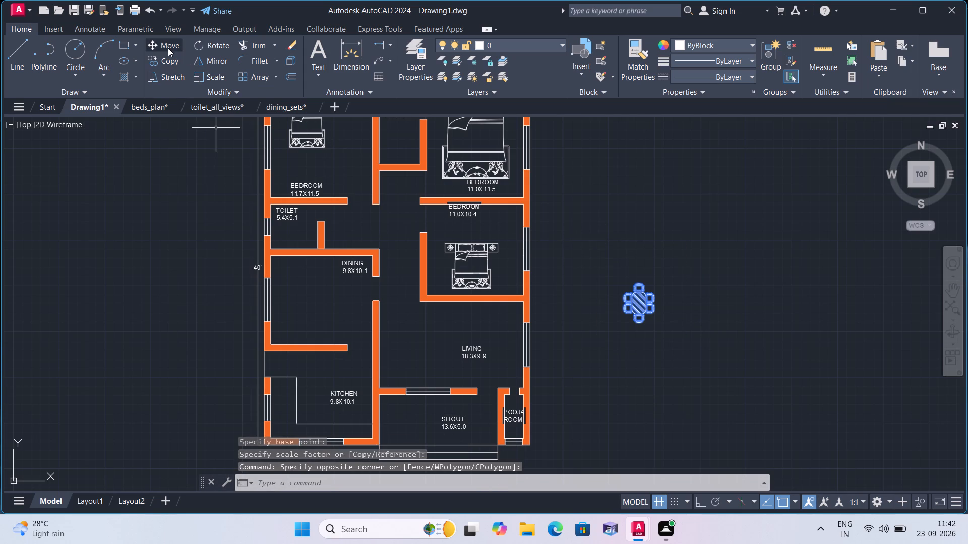
drag(167, 47, 173, 52)
click(642, 300)
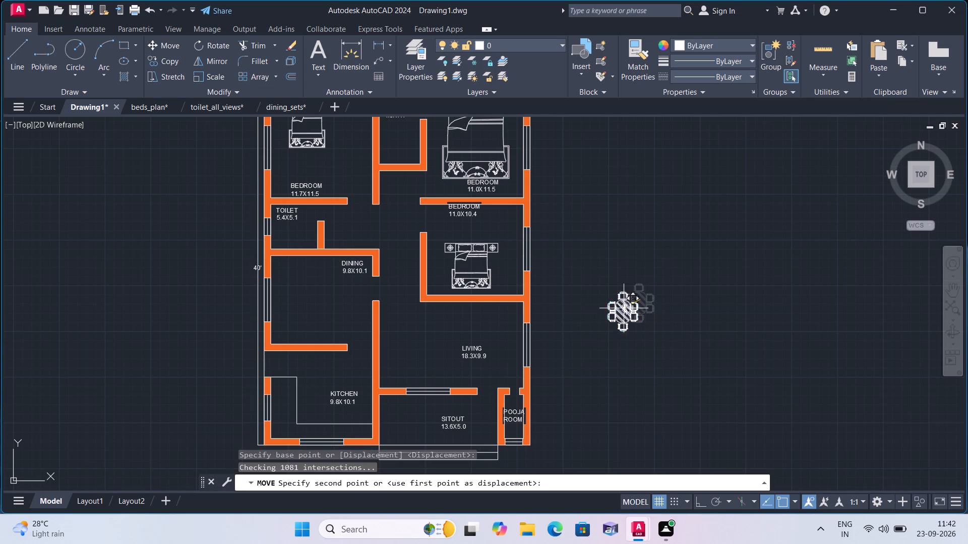
click(304, 292)
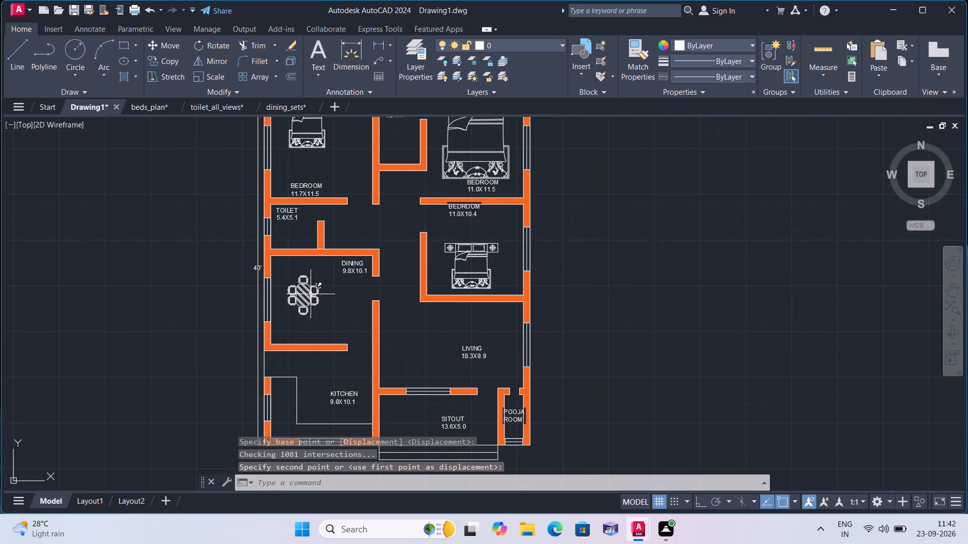
Scale the distant toilet nearer the plan down freehand about a point inside its bowl.
scroll(464, 356, down, 4)
middle_drag(549, 314, 522, 354)
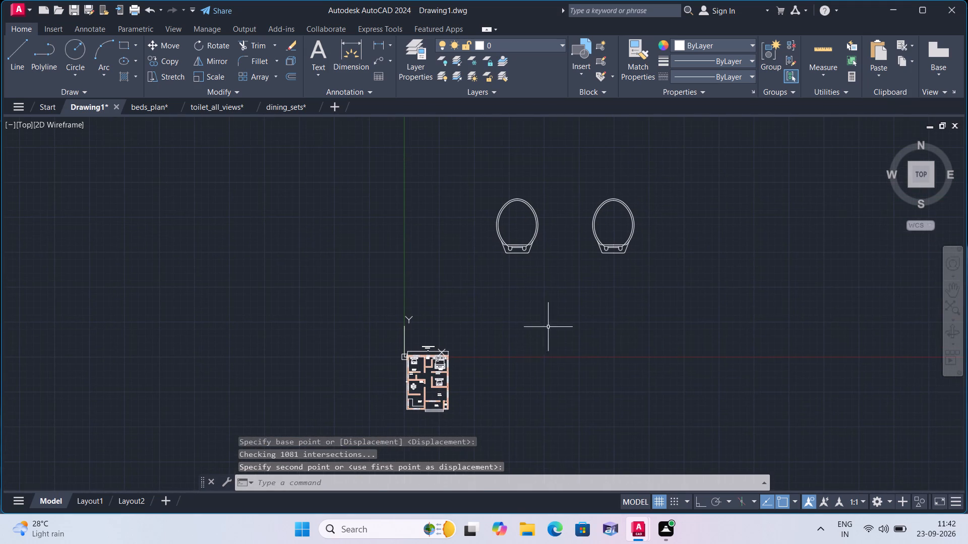
click(580, 299)
click(477, 178)
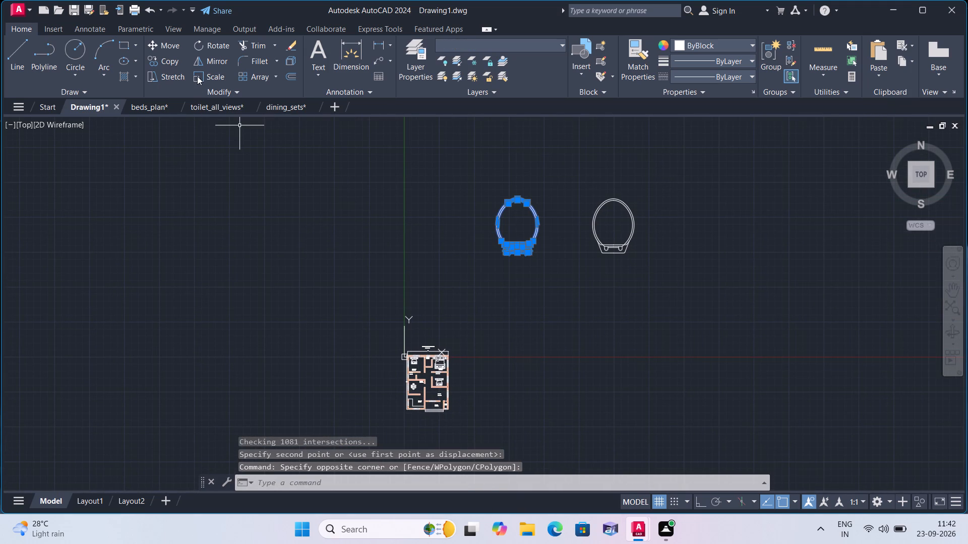
click(214, 75)
click(513, 213)
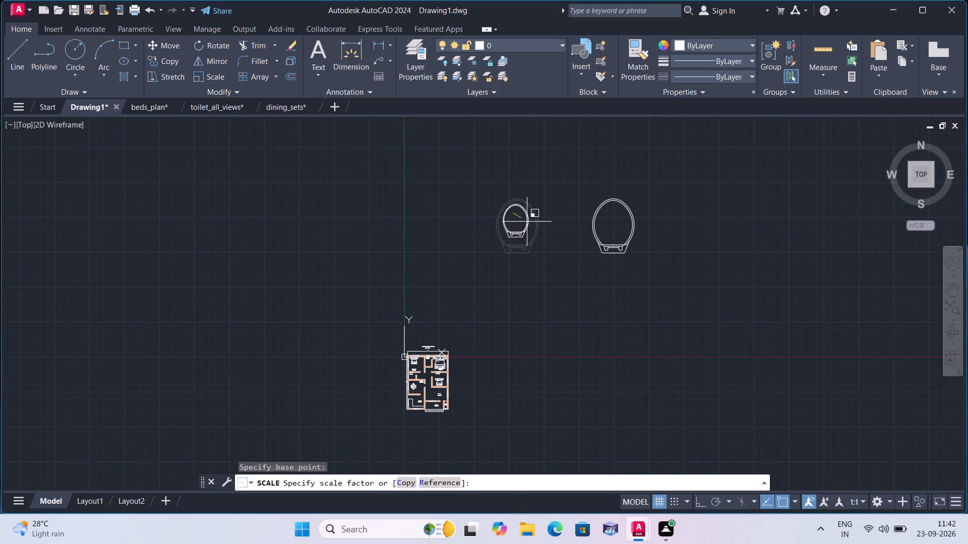
click(523, 219)
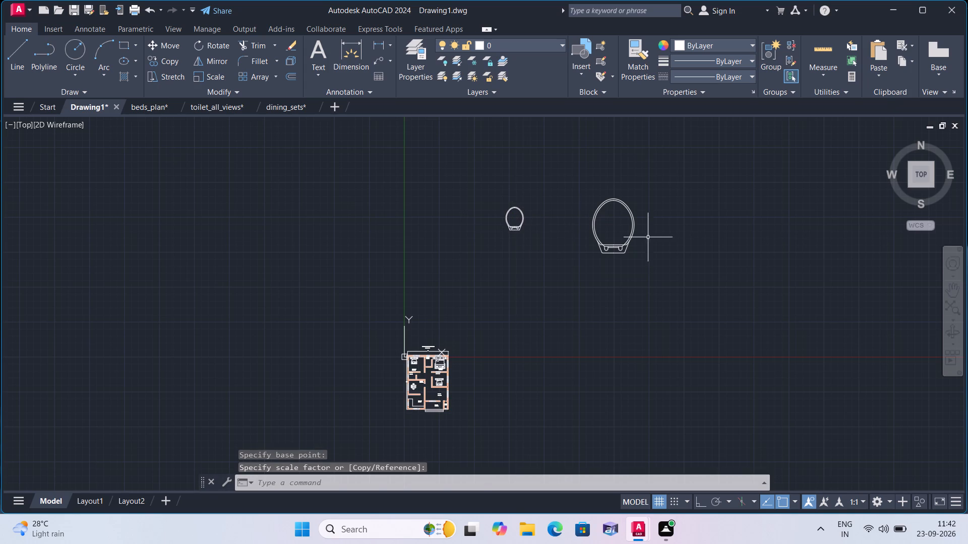
Scale the other distant toilet, farther from the plan, down freehand, making it smaller than the first one.
click(681, 271)
click(572, 174)
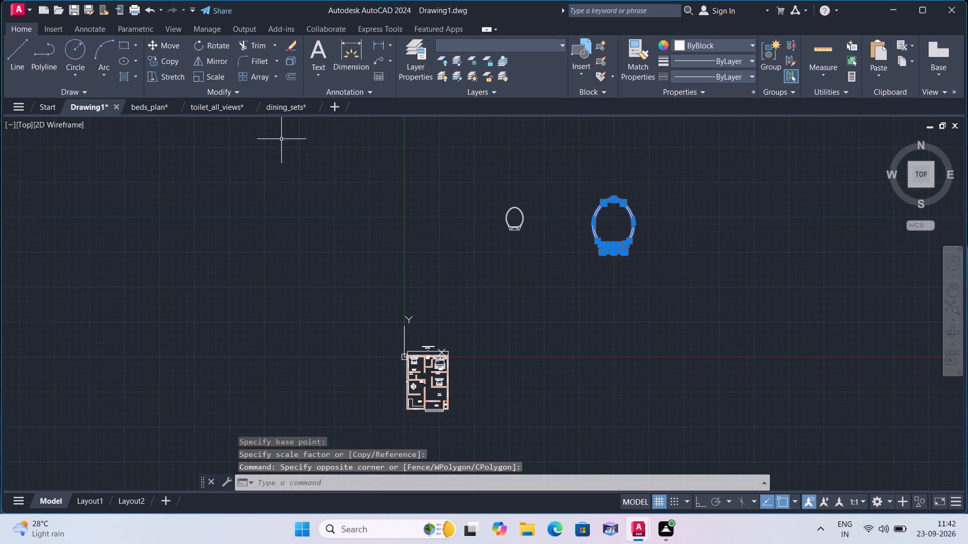
click(211, 76)
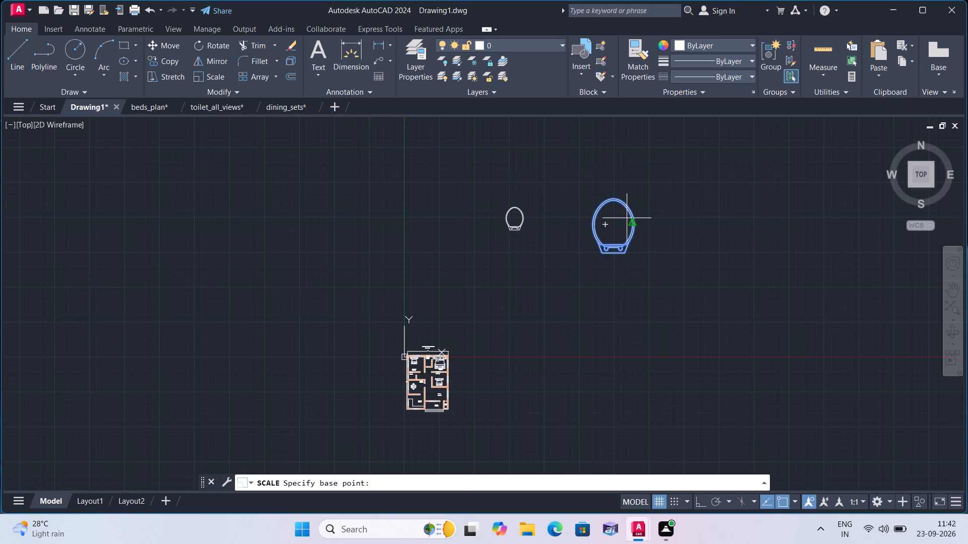
click(626, 218)
click(627, 224)
Move the smaller of the two distant toilets to the empty area just outside the plan, beside the bedrooms.
drag(671, 253, 662, 246)
click(588, 179)
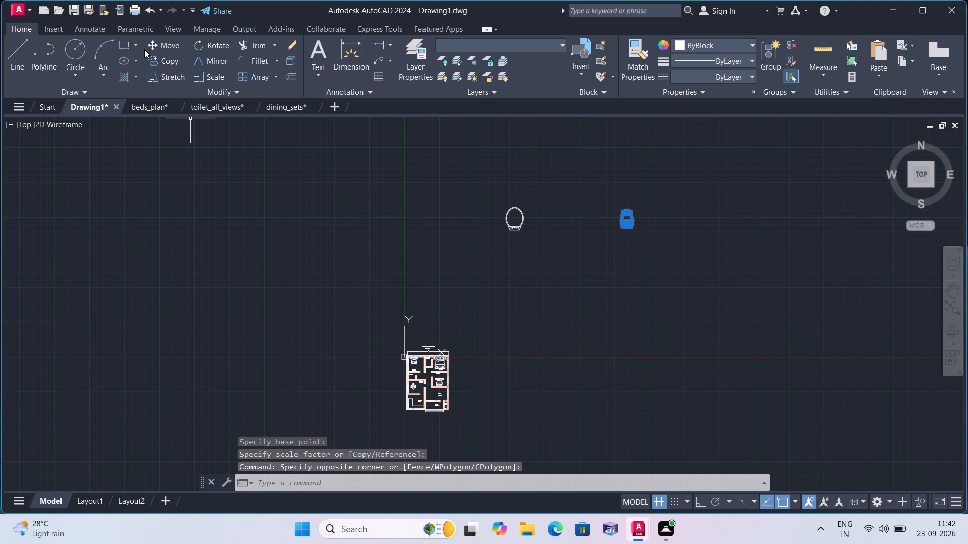
click(161, 47)
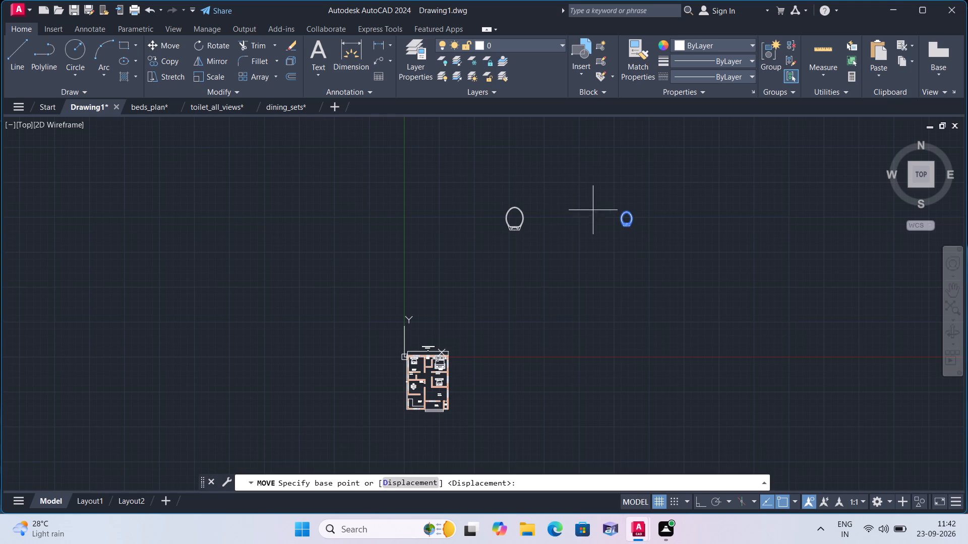
click(626, 225)
scroll(392, 392, up, 3)
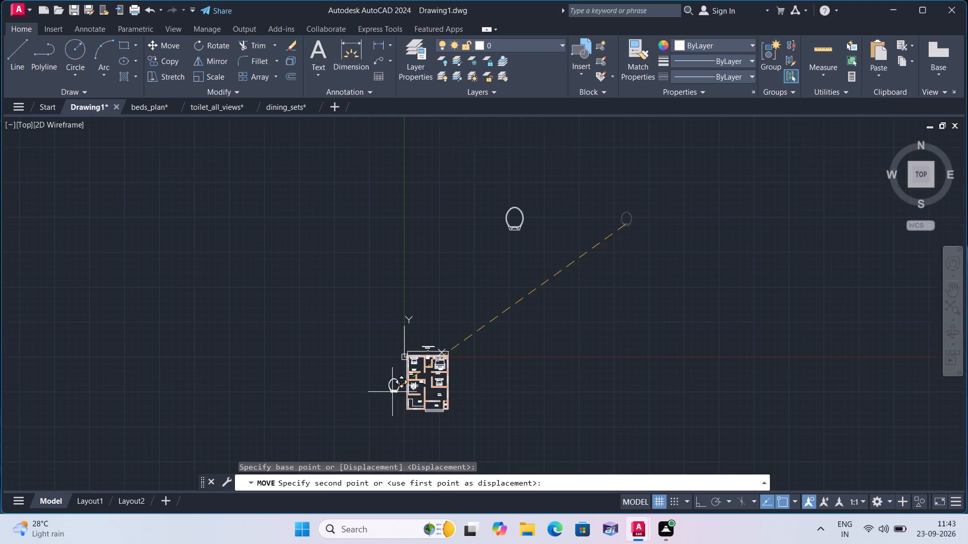
scroll(481, 399, up, 2)
middle_drag(513, 399, 469, 430)
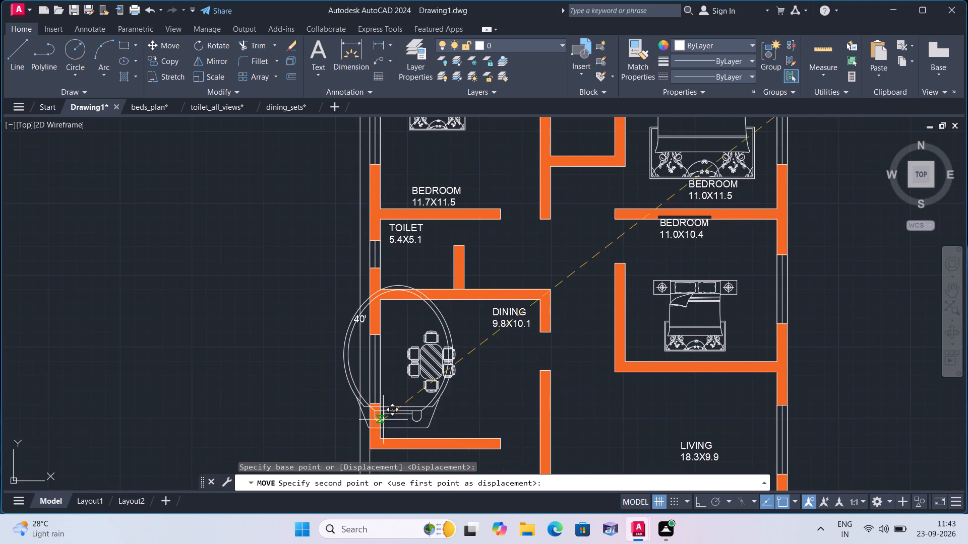
scroll(362, 420, down, 3)
click(587, 357)
Scale the toilet lying outside the bedrooms down freehand in two passes about points inside its bowl, small enough for the 4.8X7.7 toilet room.
click(616, 388)
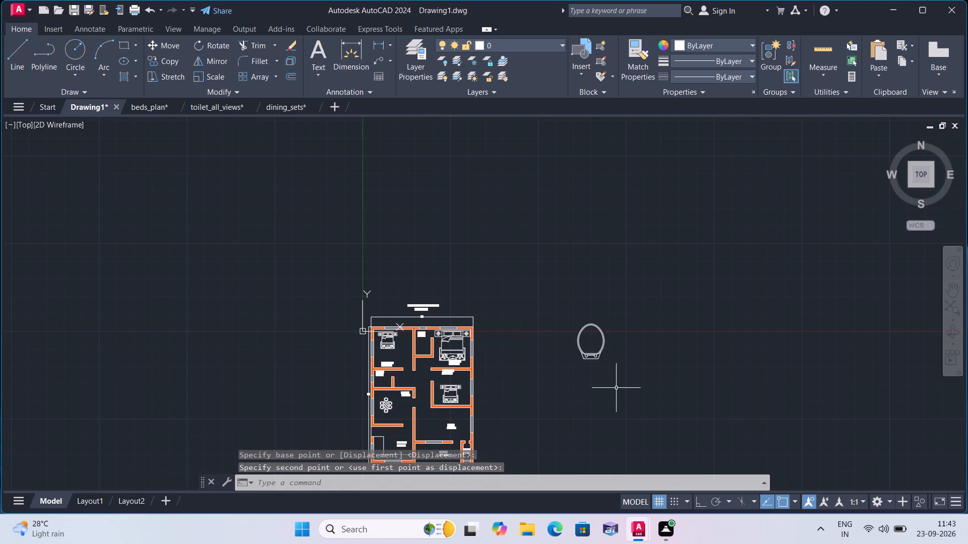
click(552, 298)
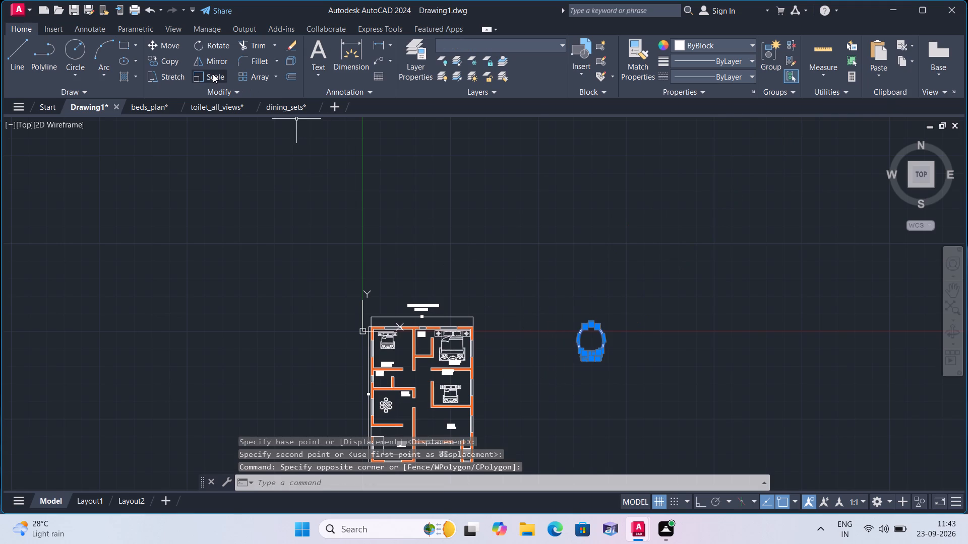
click(213, 74)
click(588, 338)
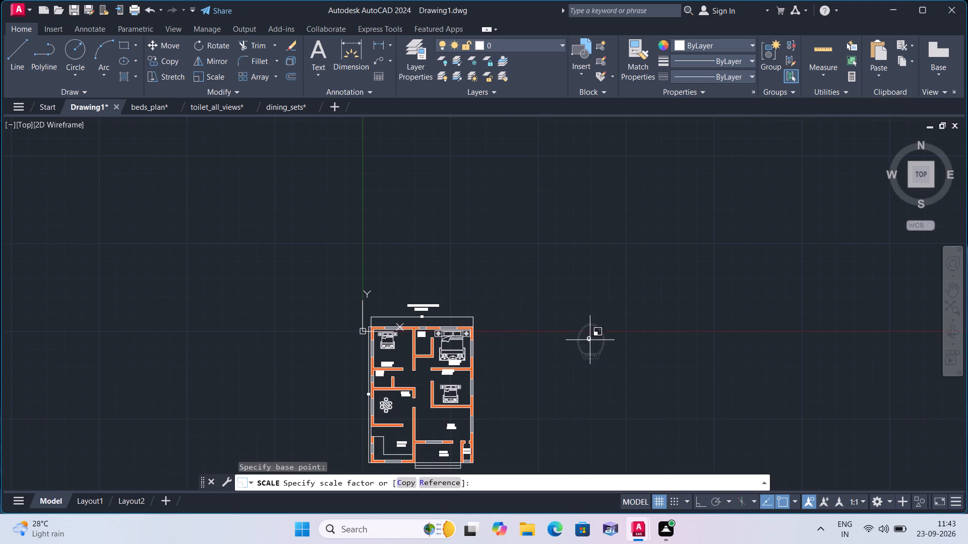
click(594, 346)
click(626, 382)
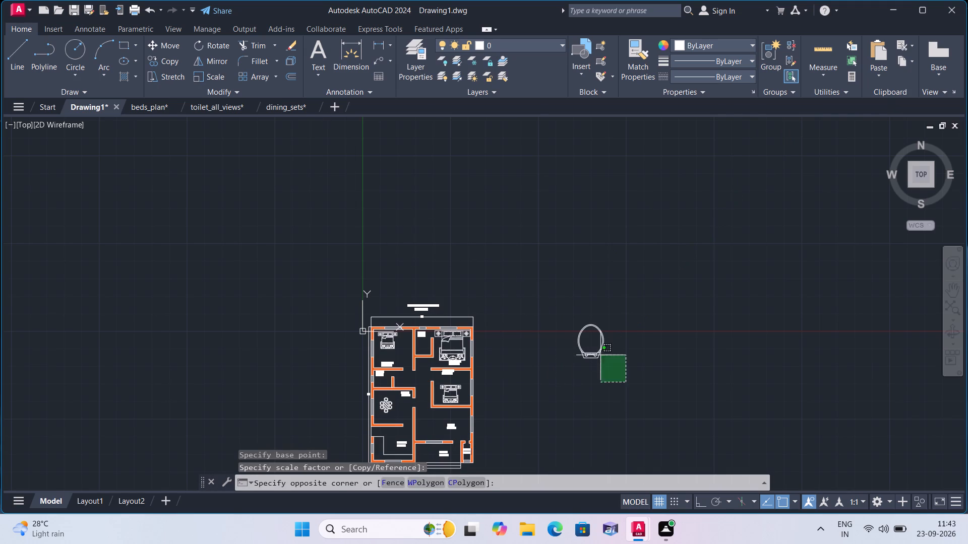
click(543, 292)
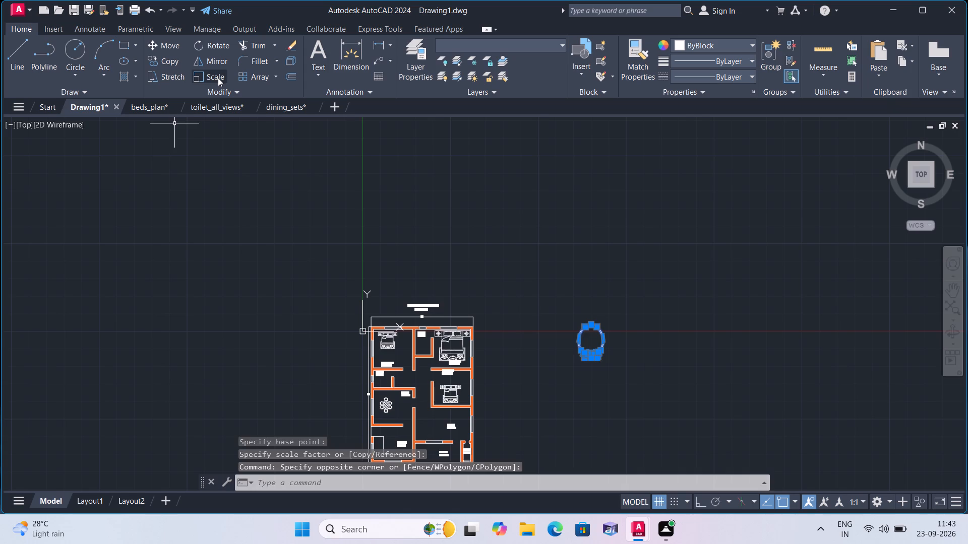
click(218, 78)
click(585, 338)
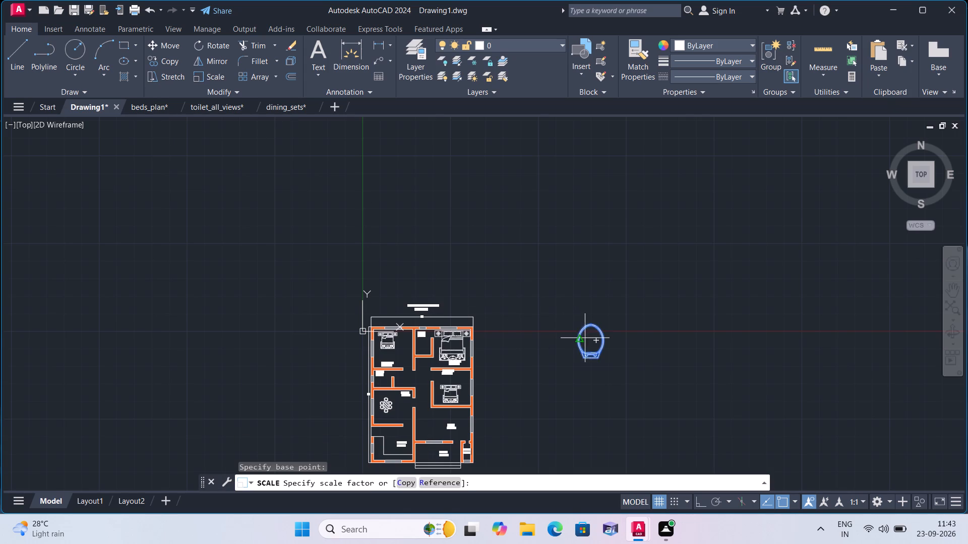
click(587, 342)
Move the reduced toilet into the 4.8X7.7 toilet room, below its label and with the tank end against the lower wall.
click(601, 360)
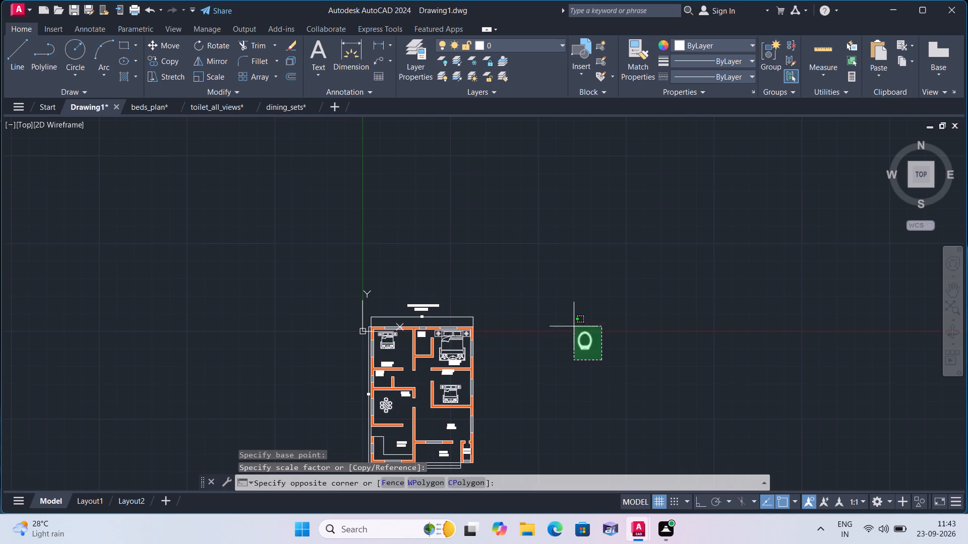
click(554, 303)
click(170, 44)
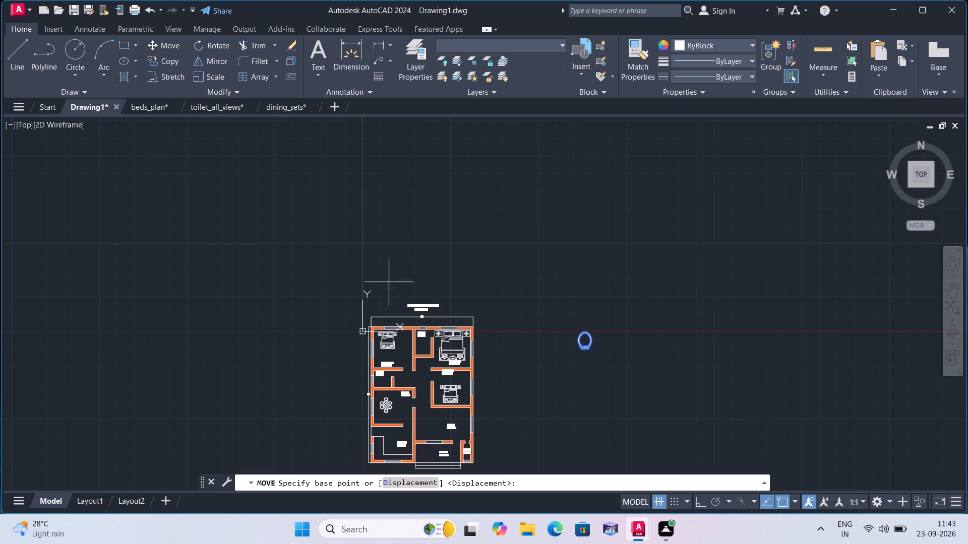
click(582, 347)
scroll(418, 344, up, 4)
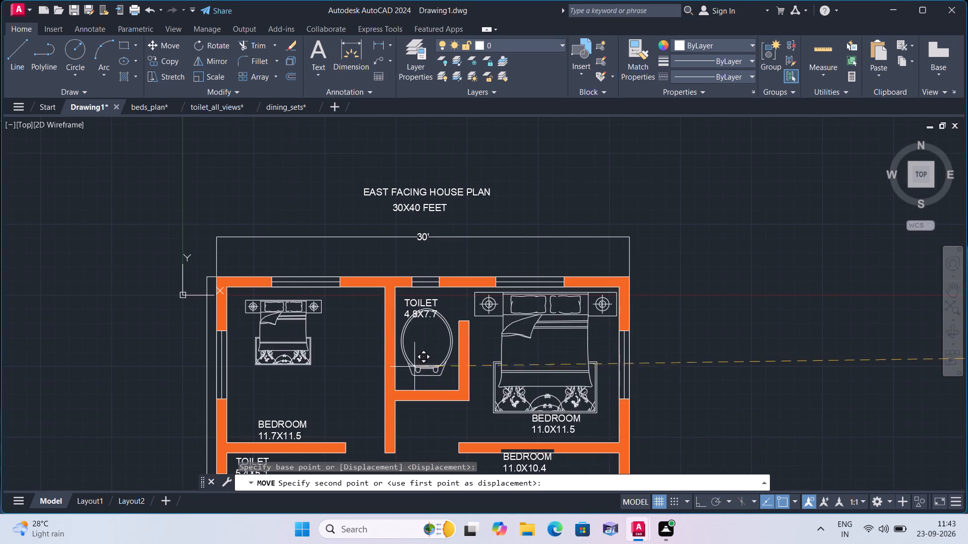
click(412, 381)
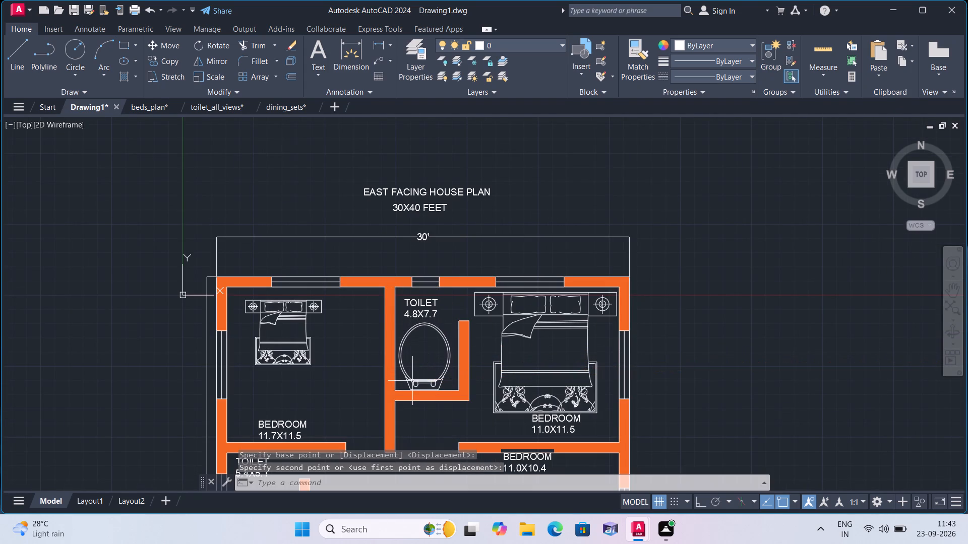
Scale the remaining distant toilet above the plan down freehand about a point inside its bowl.
scroll(481, 384, down, 3)
middle_drag(639, 375, 488, 356)
scroll(580, 371, down, 3)
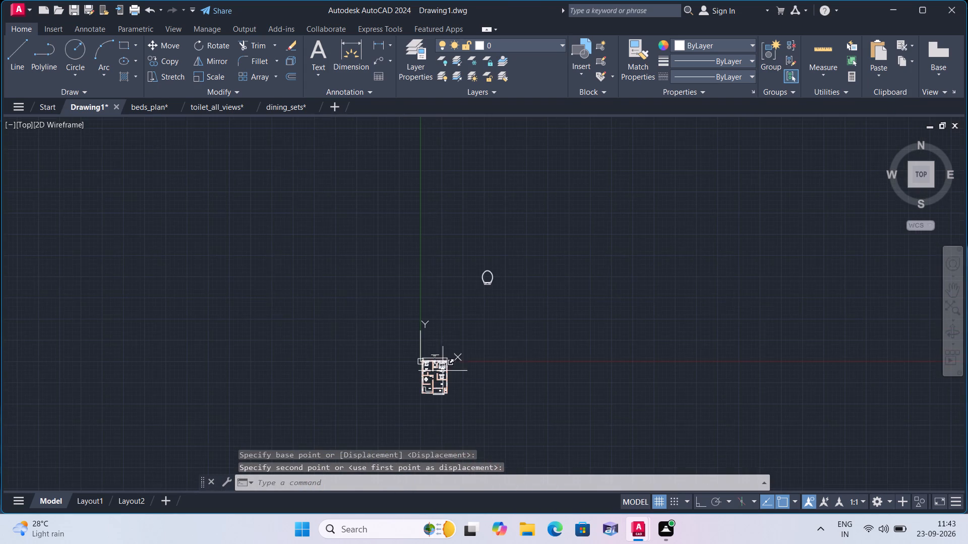
click(525, 329)
click(457, 241)
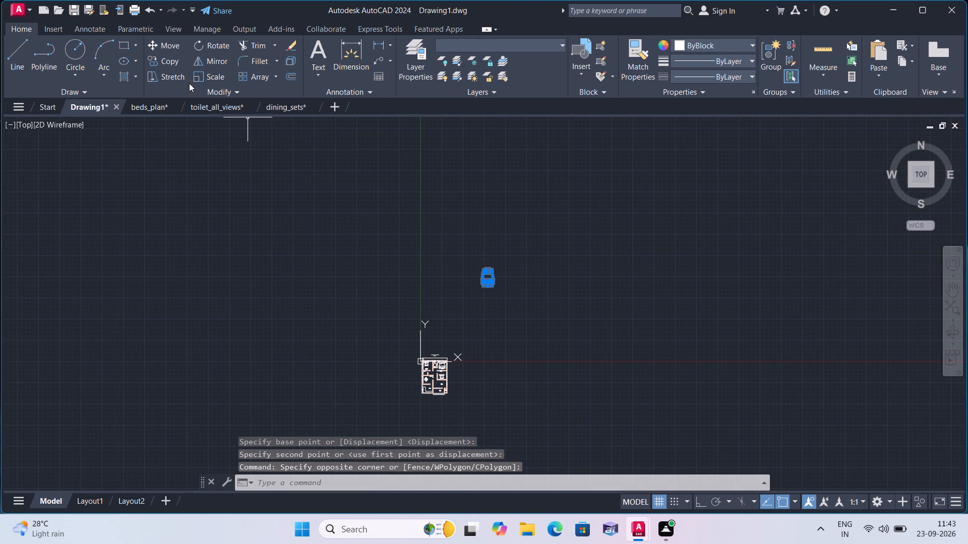
click(220, 75)
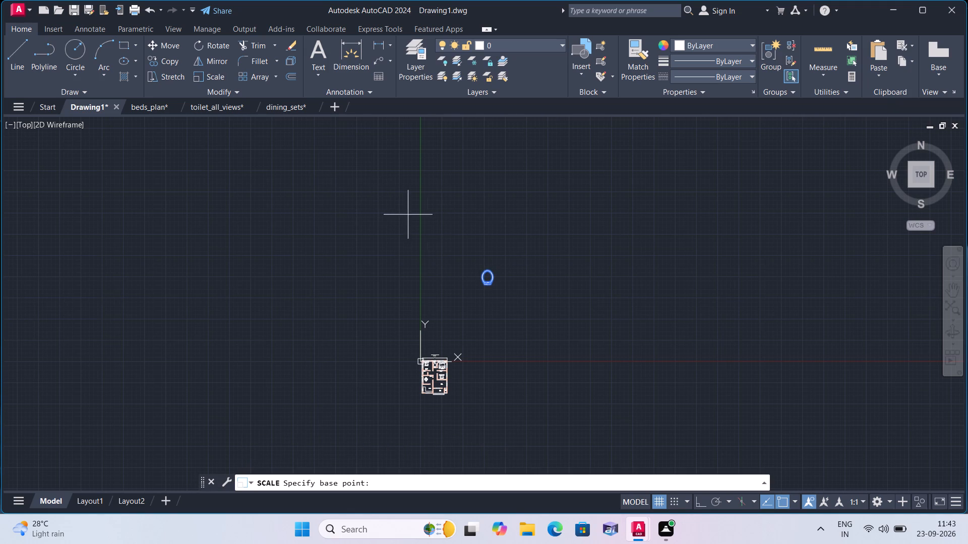
scroll(460, 246, up, 2)
click(517, 318)
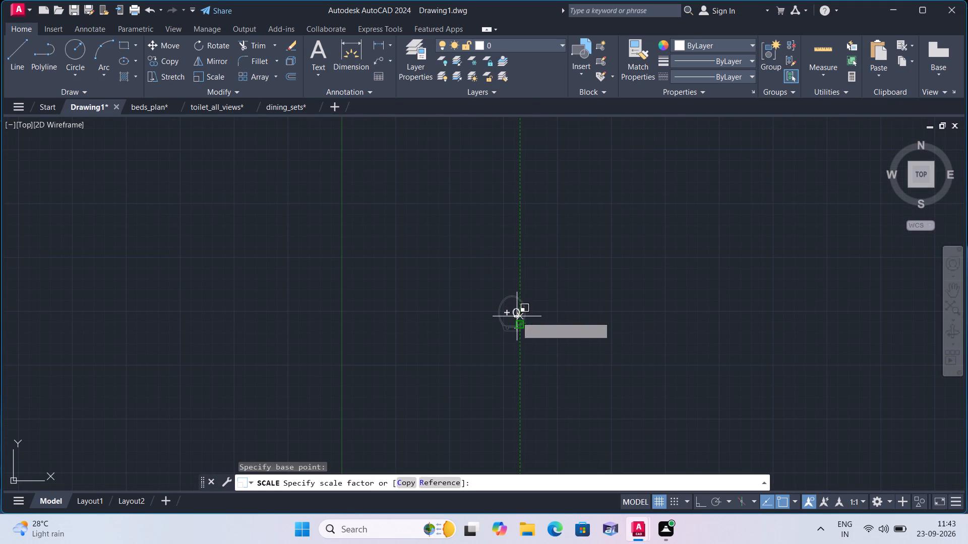
click(517, 317)
Move that toilet to the empty area just outside the plan, beside the dining room and kitchen window walls.
click(558, 349)
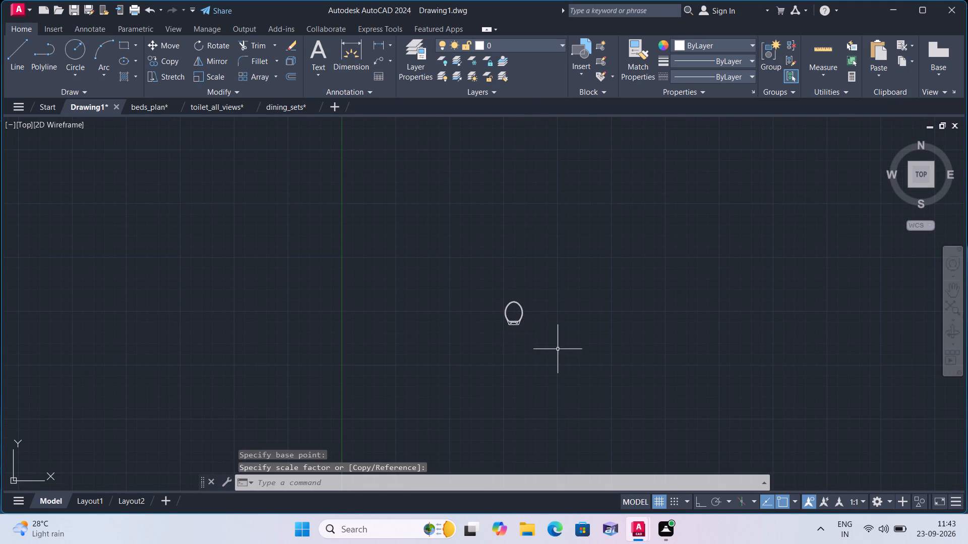
click(439, 239)
click(163, 44)
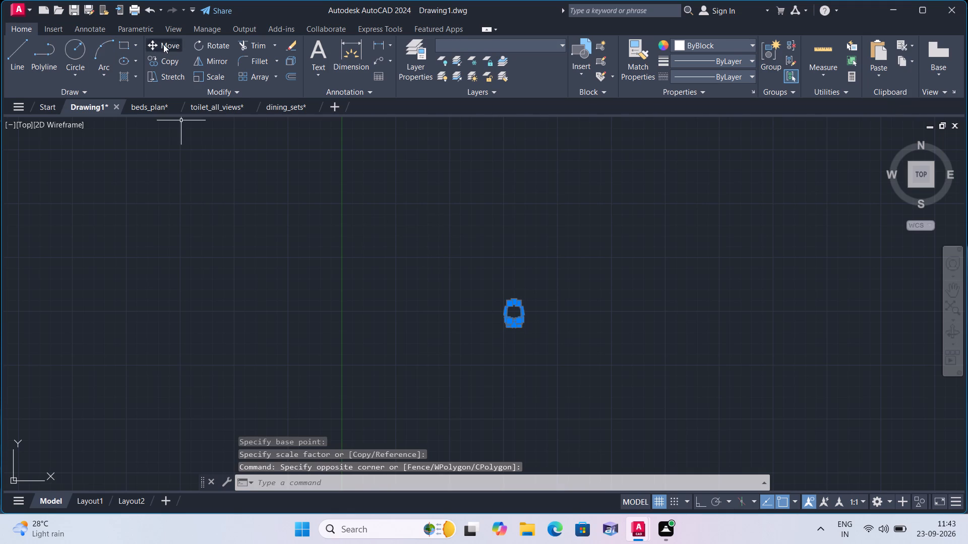
click(513, 325)
scroll(463, 363, down, 1)
middle_drag(444, 391, 524, 231)
scroll(441, 390, down, 1)
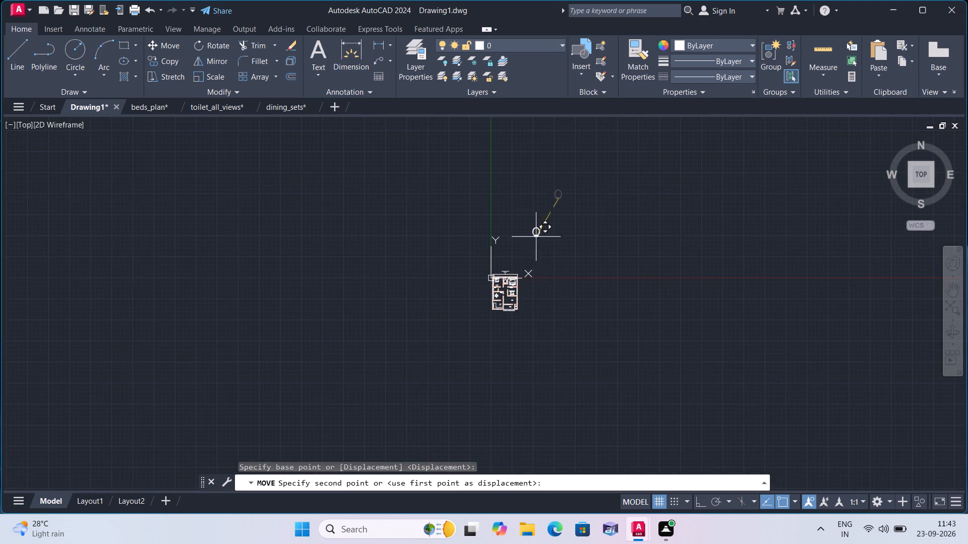
scroll(507, 307, up, 5)
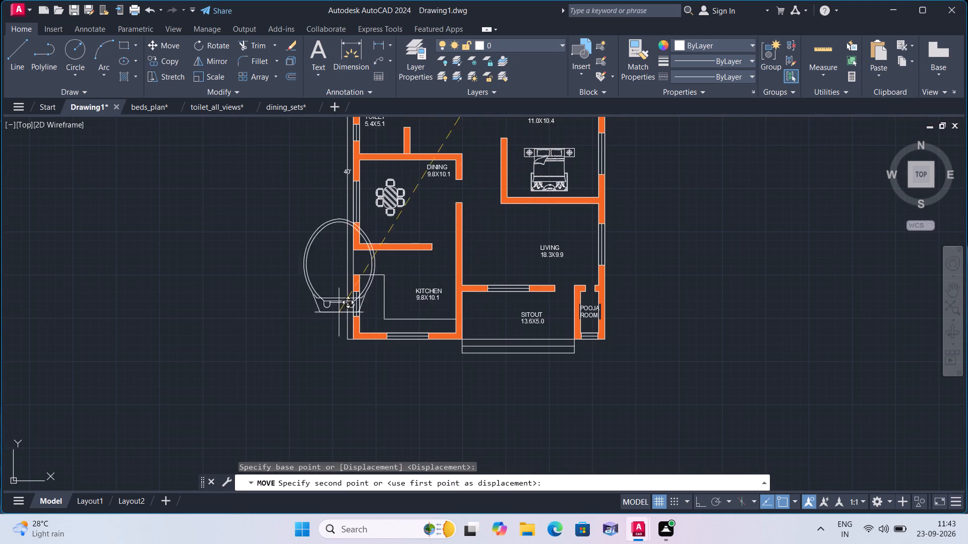
click(200, 278)
Scale the toilet beside the dining room down freehand about a point inside its bowl, small enough for the 5.4X5.1 toilet room.
drag(269, 332, 266, 328)
click(126, 157)
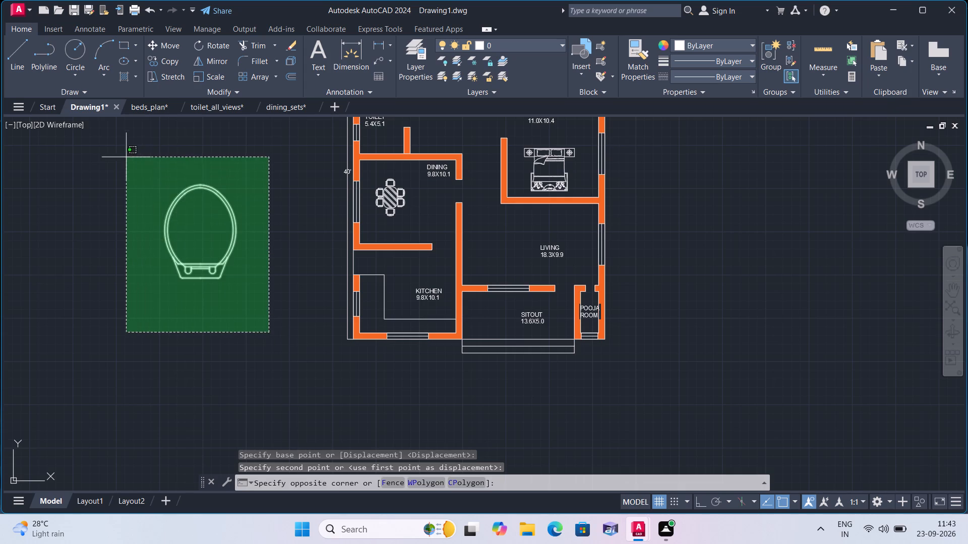
click(209, 78)
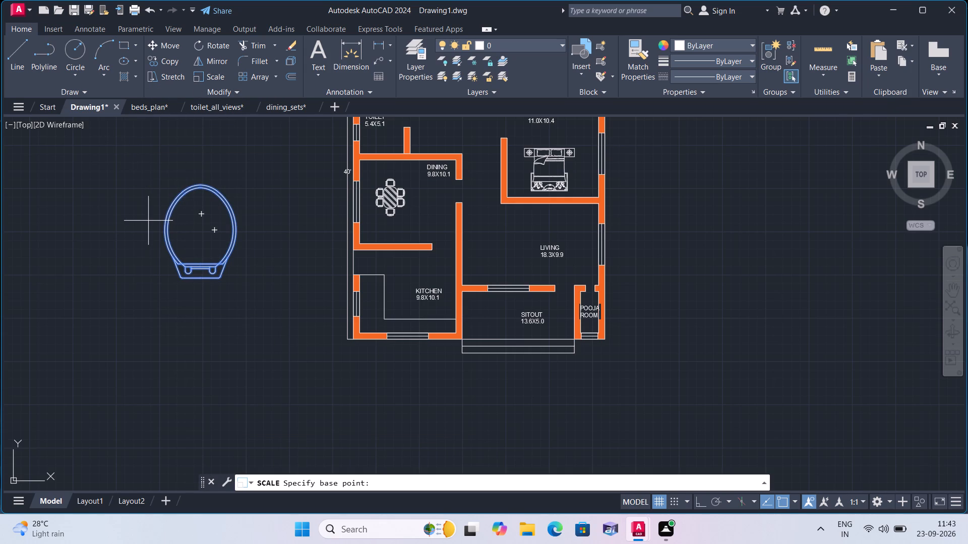
click(212, 224)
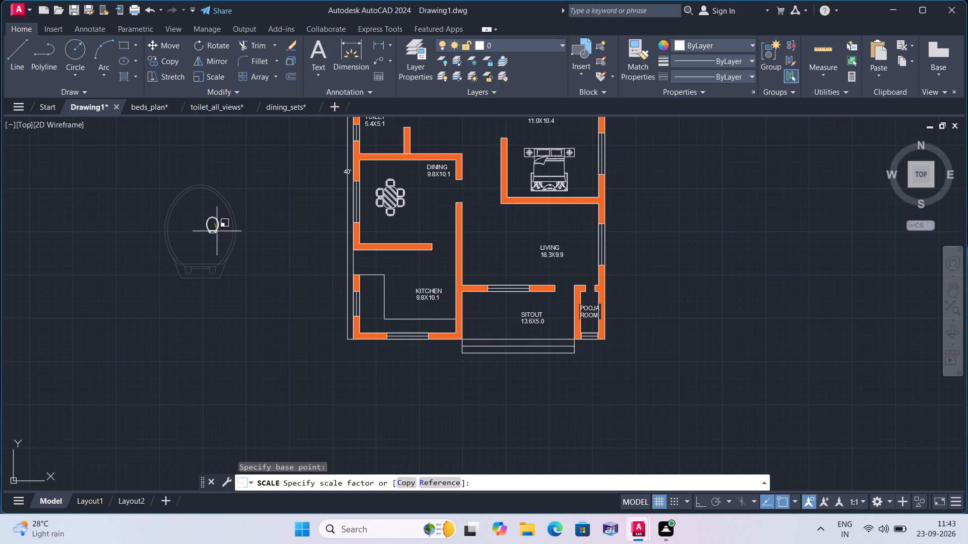
click(218, 233)
Move the reduced toilet into the 5.4X5.1 toilet room, with its tank end against the wall shared with the dining room.
click(223, 251)
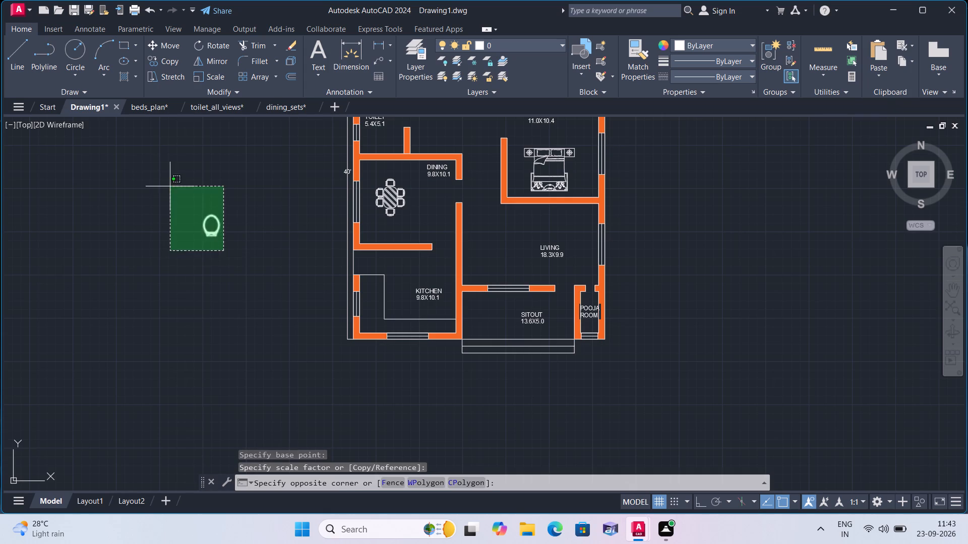
click(164, 180)
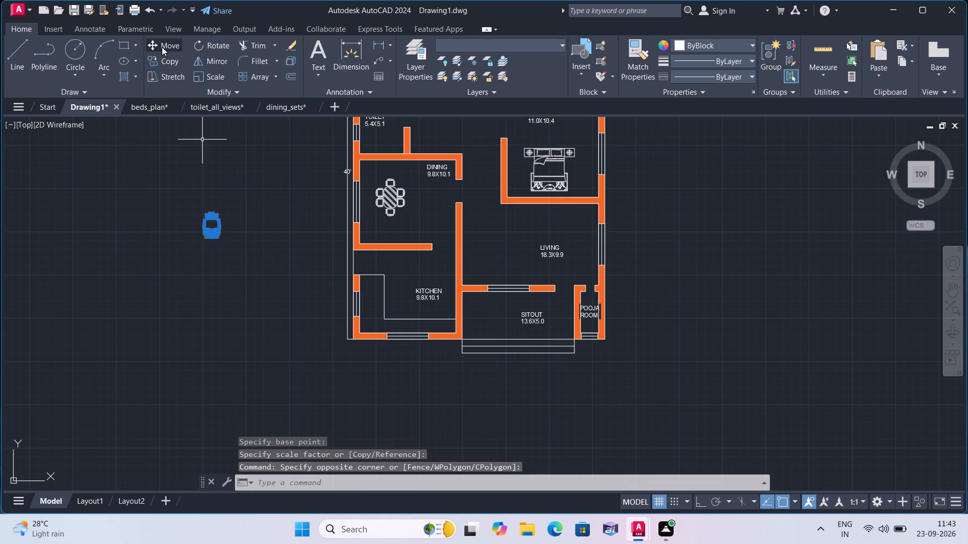
click(162, 47)
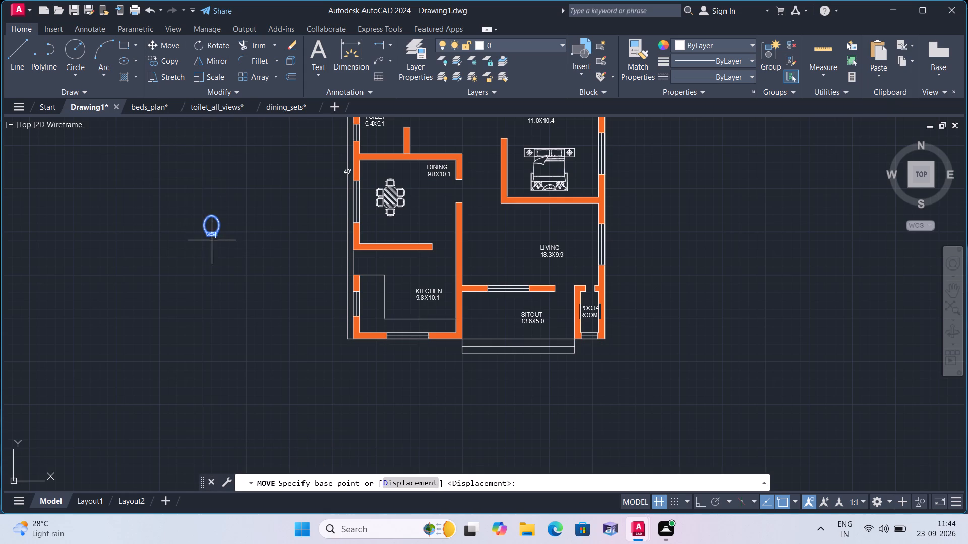
click(212, 238)
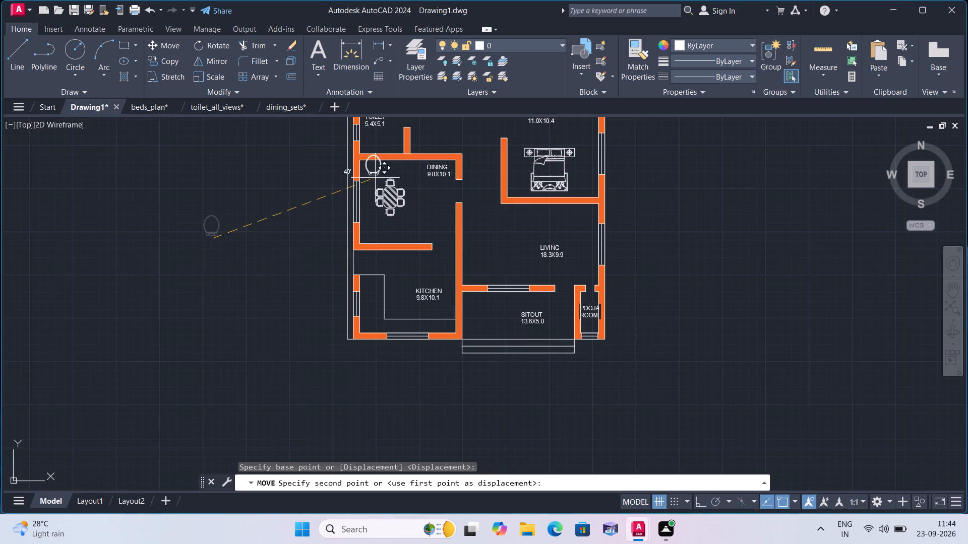
middle_drag(393, 149, 385, 188)
scroll(362, 190, up, 2)
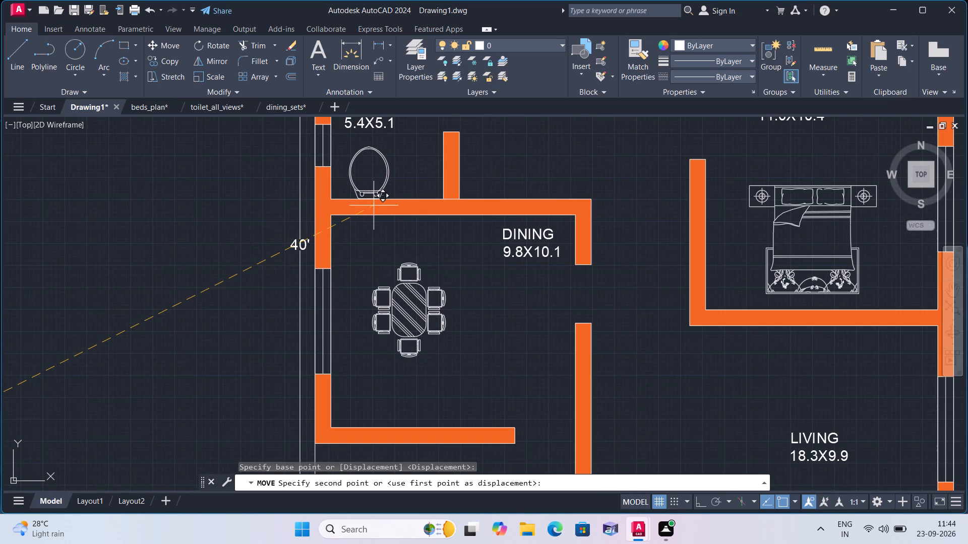
click(374, 206)
Check the whole furnished plan and its surroundings, ending with a close look at the title and the 30' dimension.
scroll(378, 184, down, 2)
scroll(426, 198, down, 1)
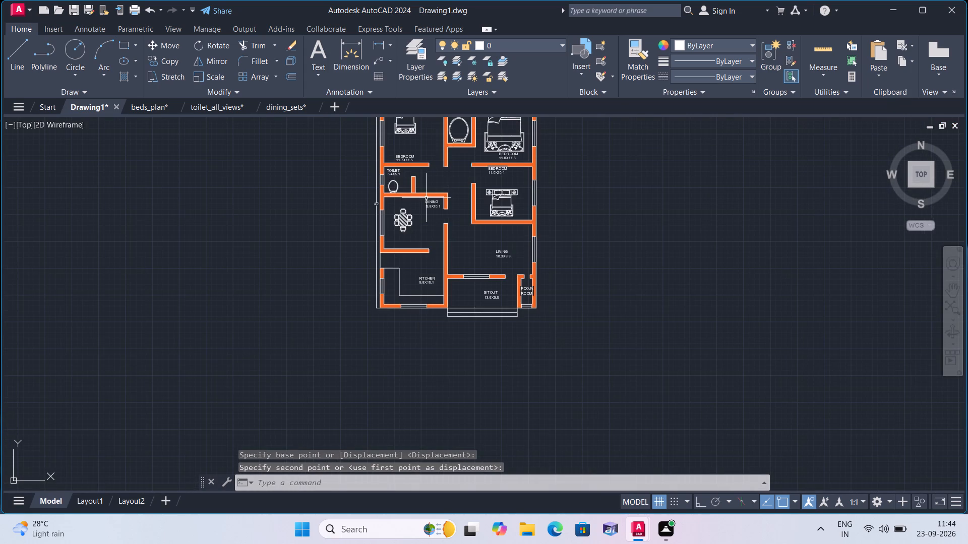
scroll(426, 198, down, 1)
middle_drag(425, 219, 413, 343)
scroll(413, 343, down, 1)
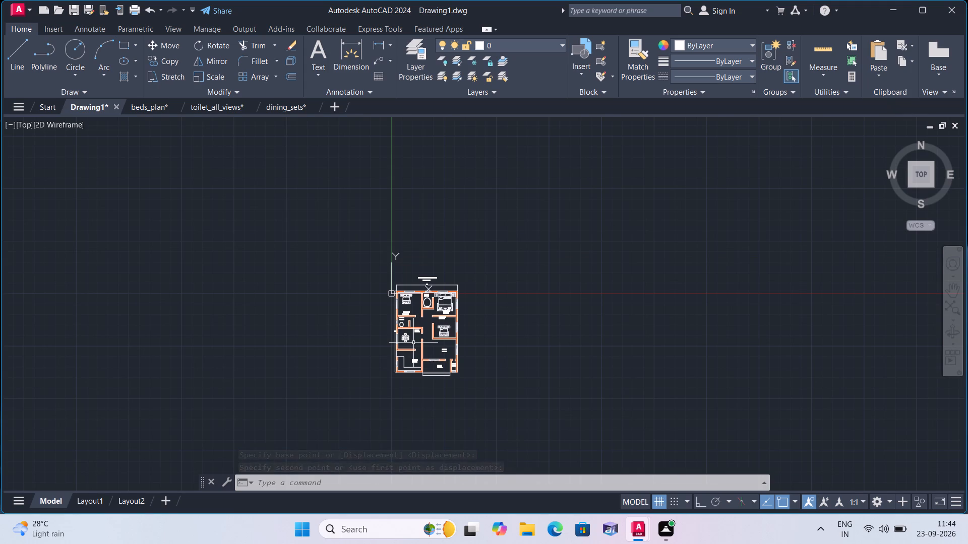
scroll(413, 343, down, 1)
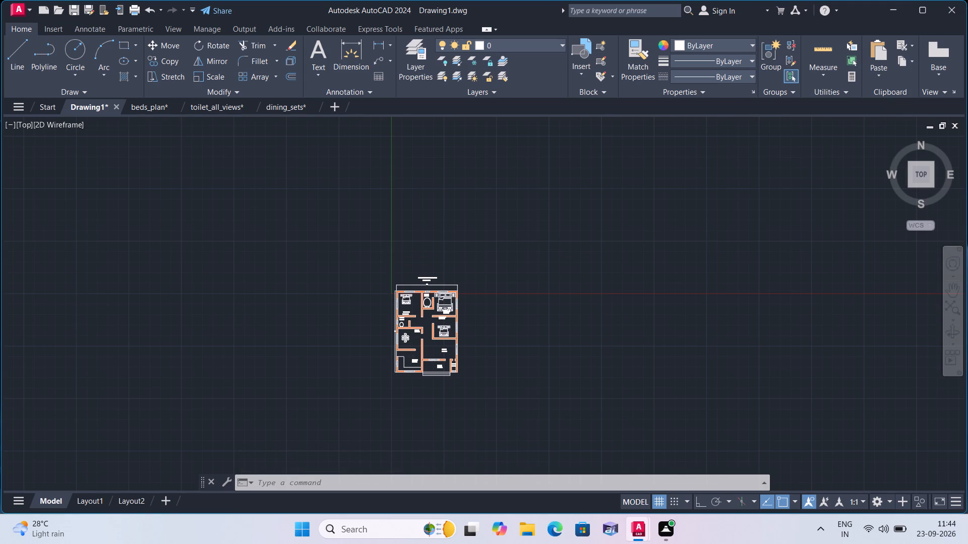
scroll(413, 343, down, 1)
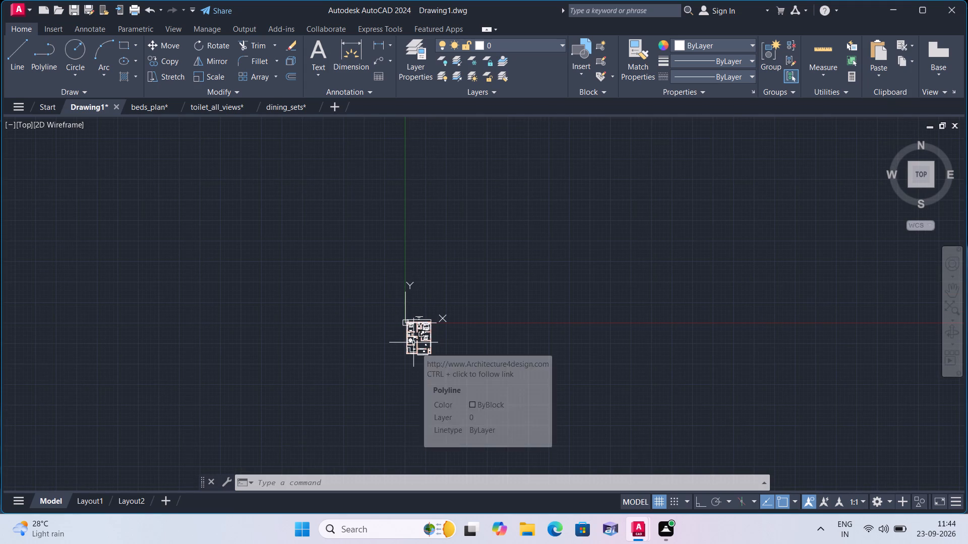
scroll(419, 343, down, 1)
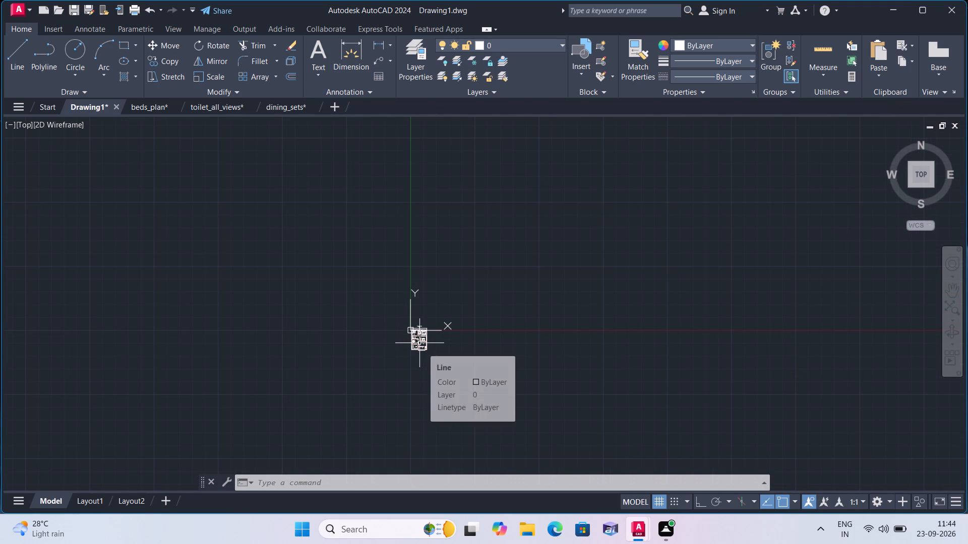
scroll(474, 356, up, 2)
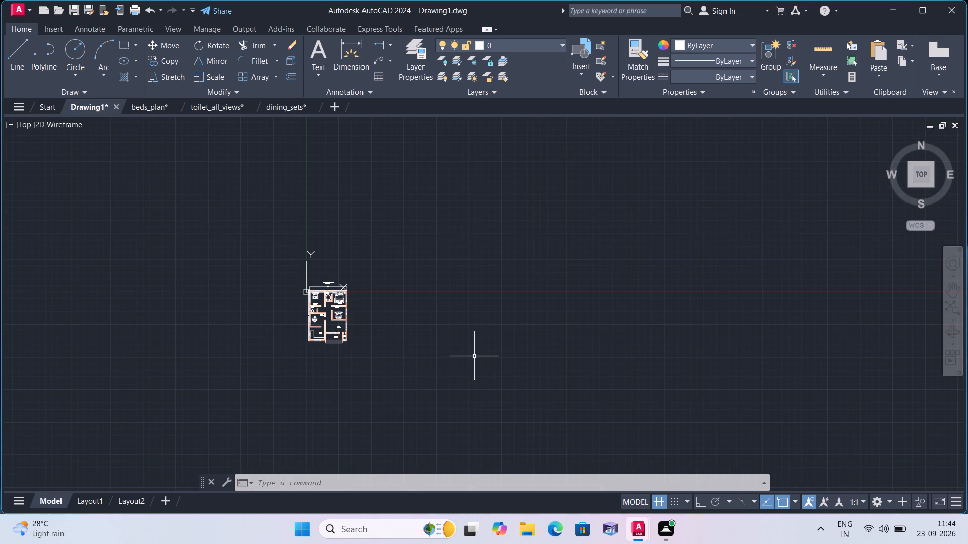
scroll(411, 360, up, 2)
middle_drag(162, 269, 282, 359)
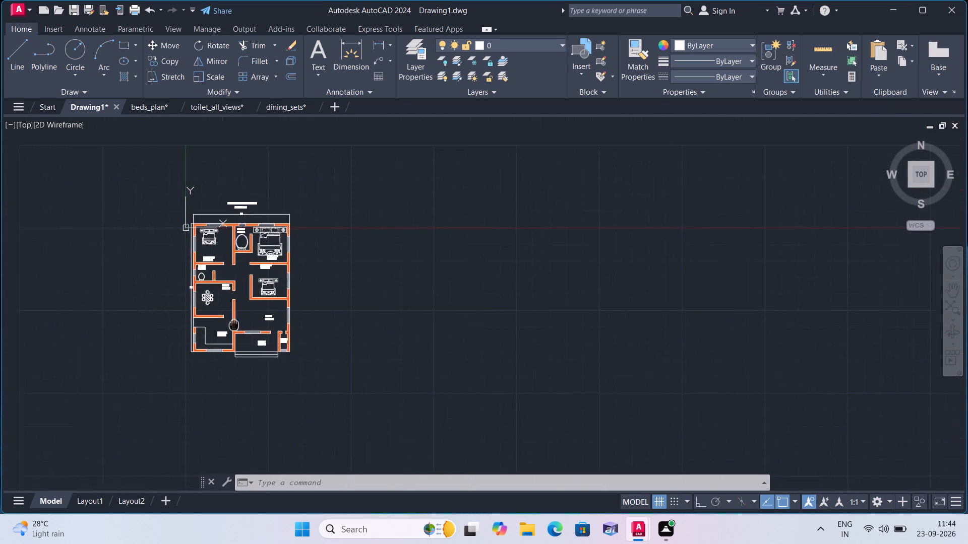
middle_drag(282, 359, 378, 439)
scroll(364, 342, up, 3)
scroll(489, 363, up, 1)
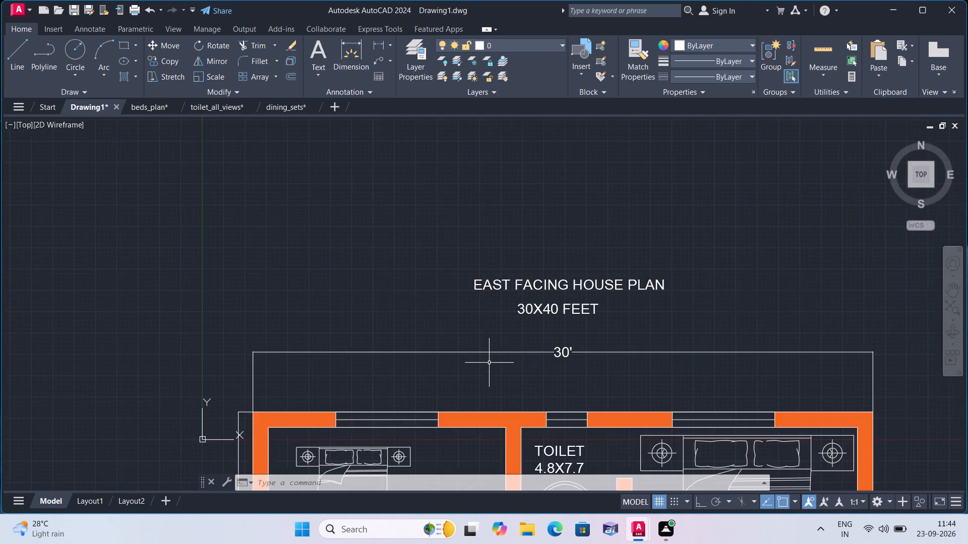
scroll(489, 363, up, 1)
middle_drag(503, 381, 427, 338)
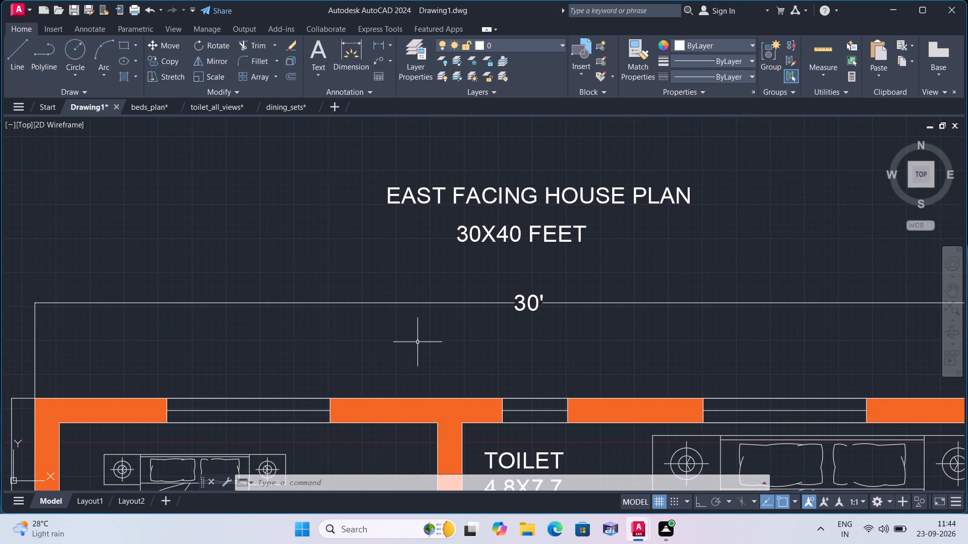
Examine the furnished house plan from the title and bedrooms through the toilets, dining, living and kitchen areas to the sitout.
scroll(410, 348, down, 1)
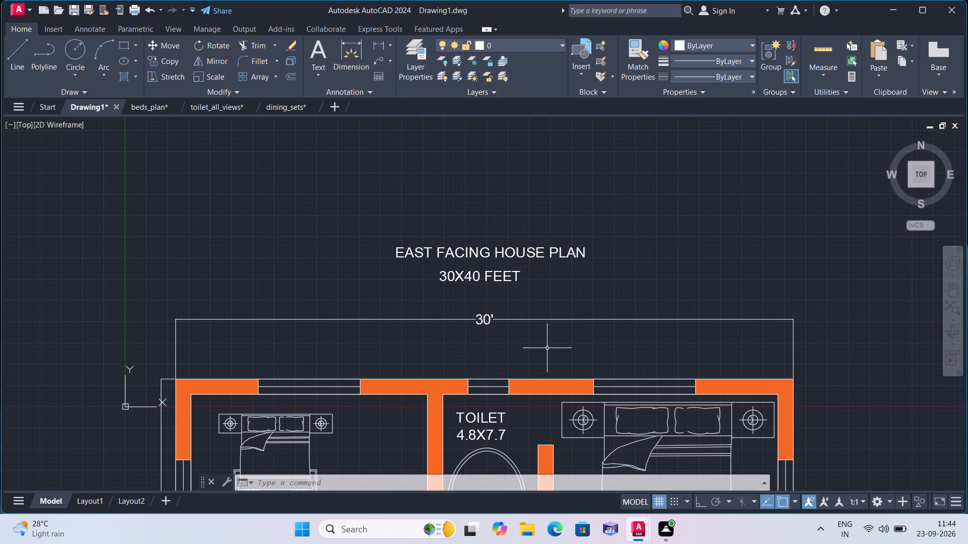
middle_drag(545, 347, 534, 267)
scroll(532, 287, down, 1)
middle_drag(424, 412, 434, 223)
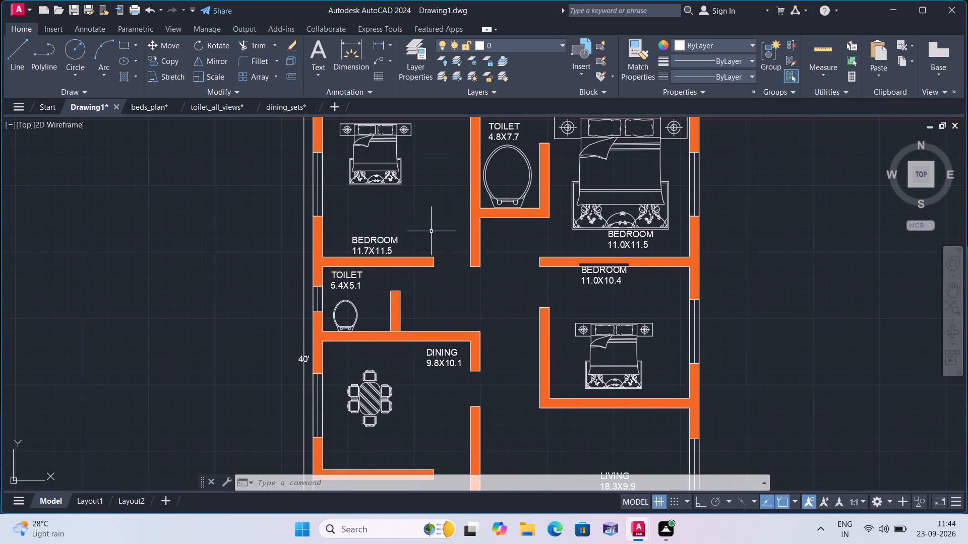
scroll(431, 227, down, 1)
middle_drag(431, 227, 438, 293)
scroll(412, 296, up, 1)
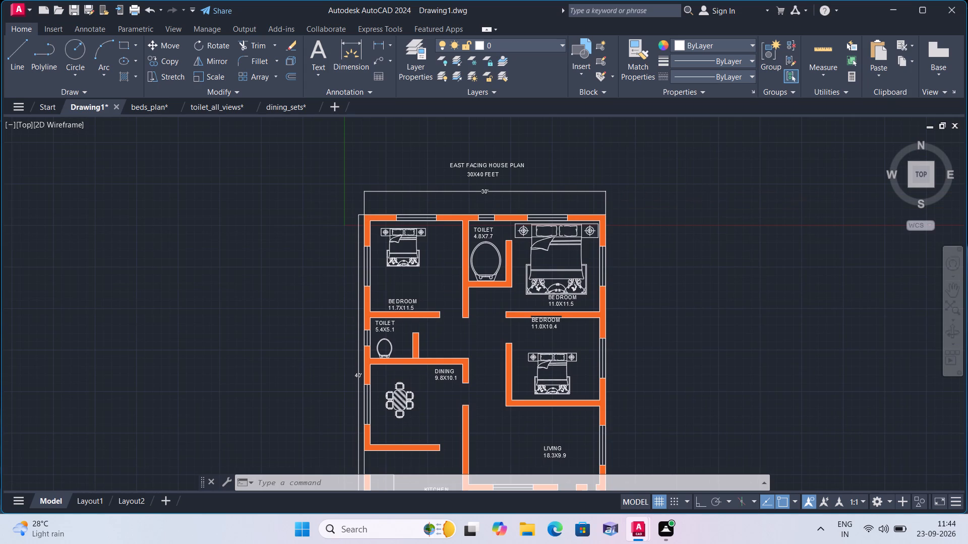
scroll(412, 296, up, 1)
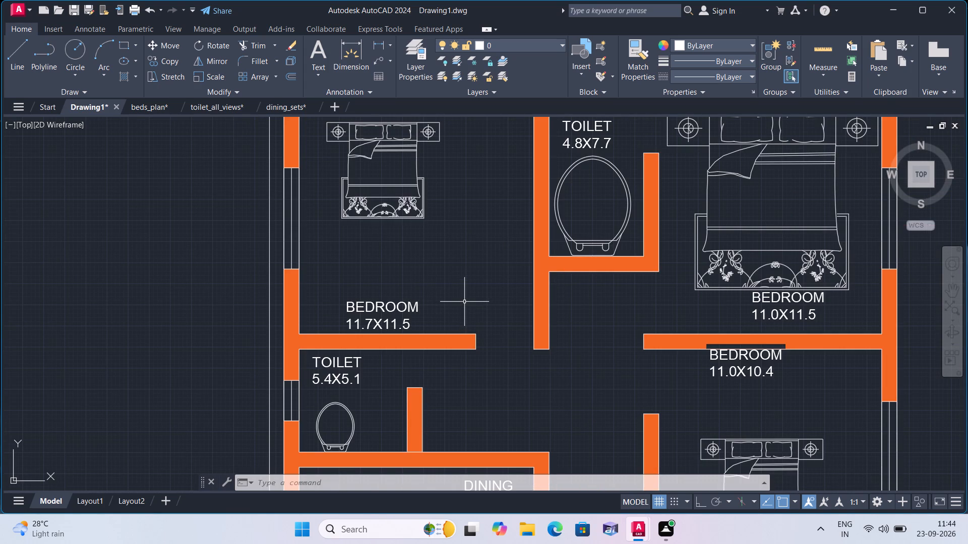
middle_drag(456, 311, 388, 336)
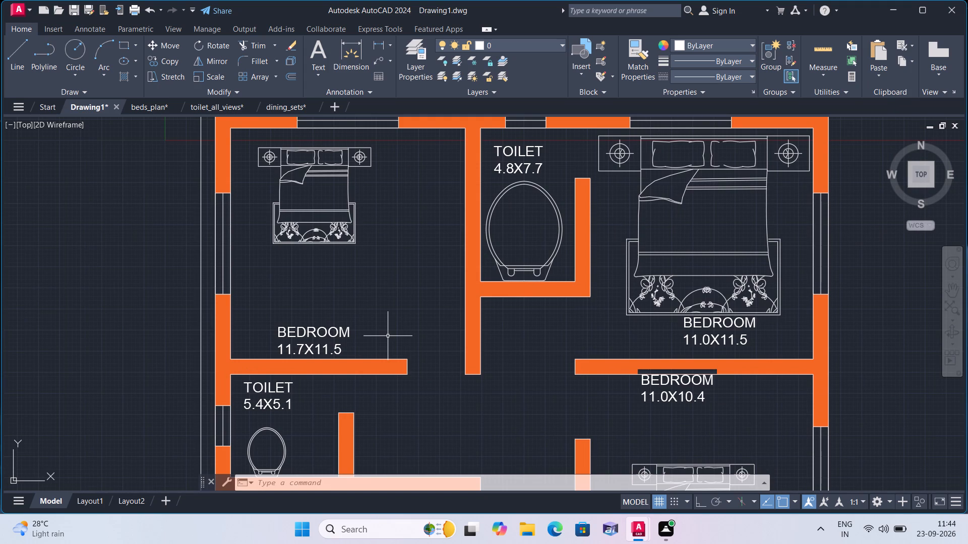
scroll(388, 336, down, 1)
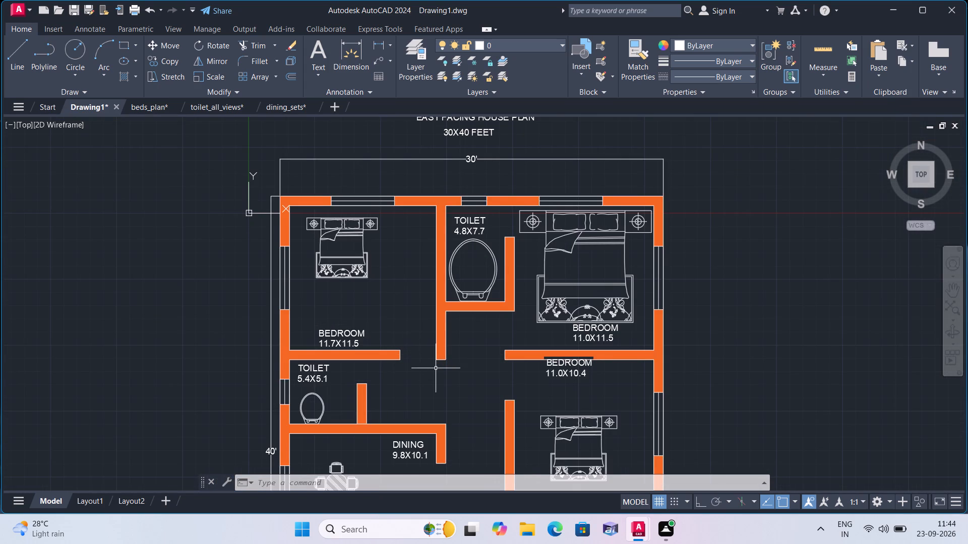
middle_drag(434, 368, 406, 265)
scroll(412, 312, down, 1)
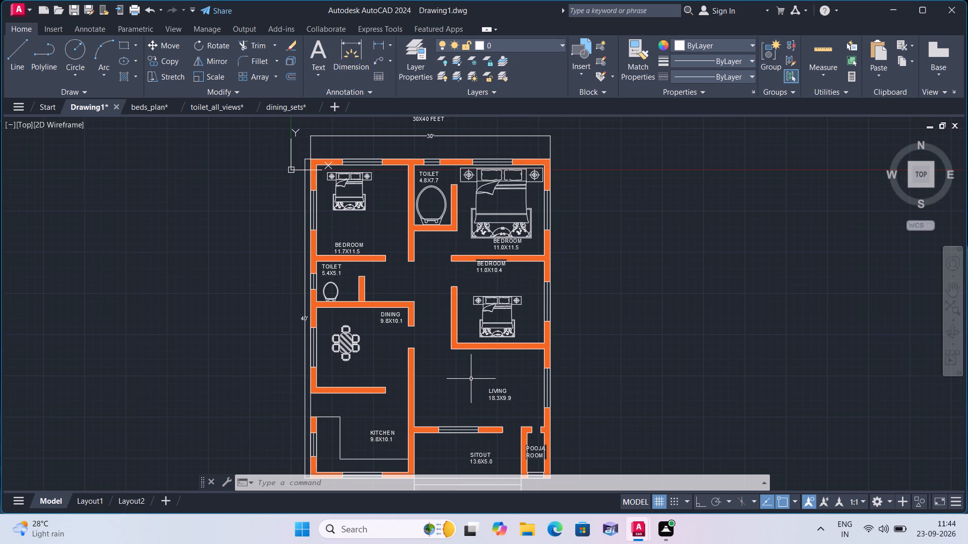
middle_drag(469, 379, 464, 324)
scroll(466, 365, down, 1)
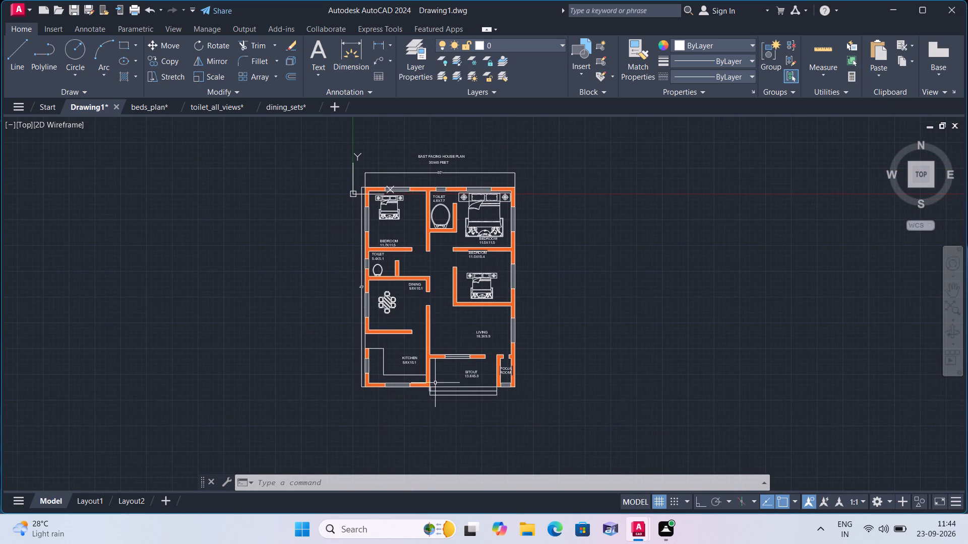
scroll(436, 382, up, 1)
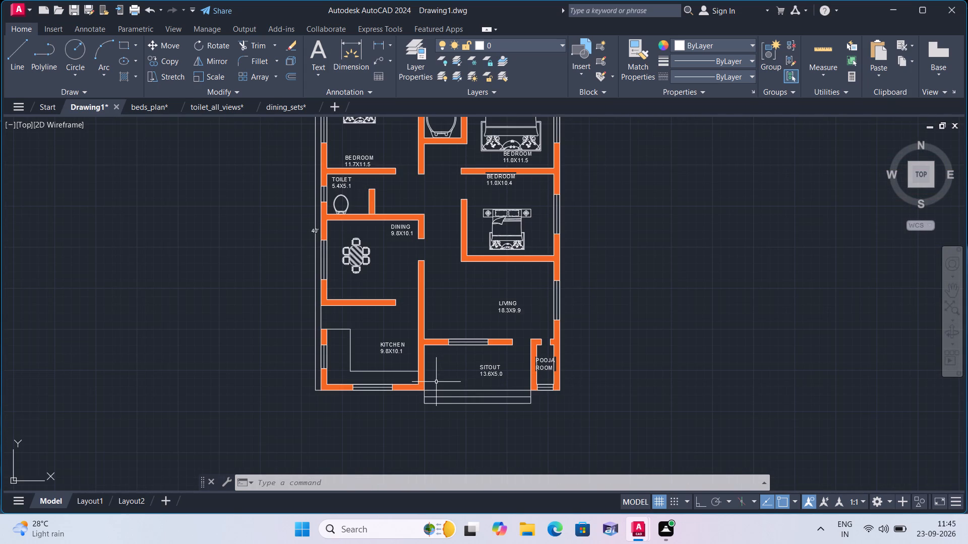
scroll(436, 382, down, 1)
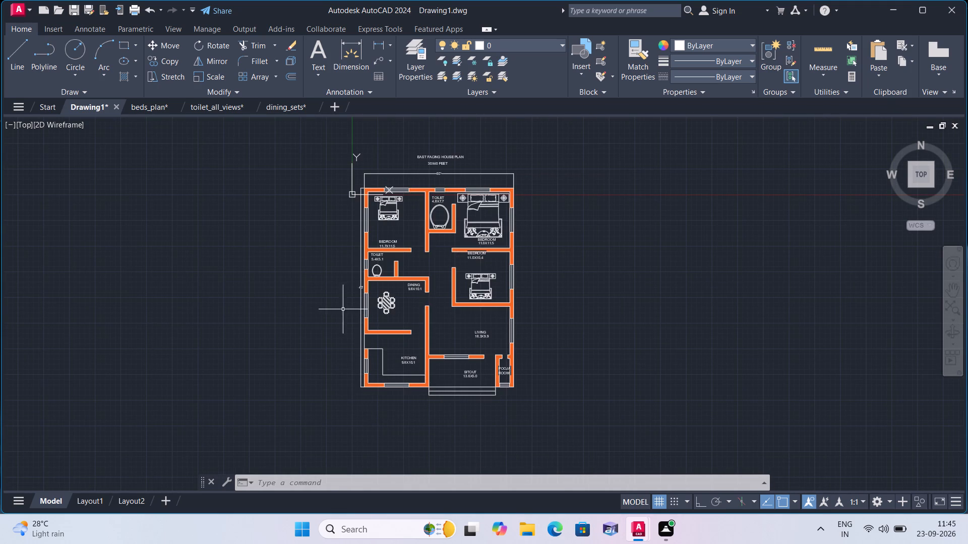
Save the house plan drawing in the Downloads folder under the file name orange.
click(17, 13)
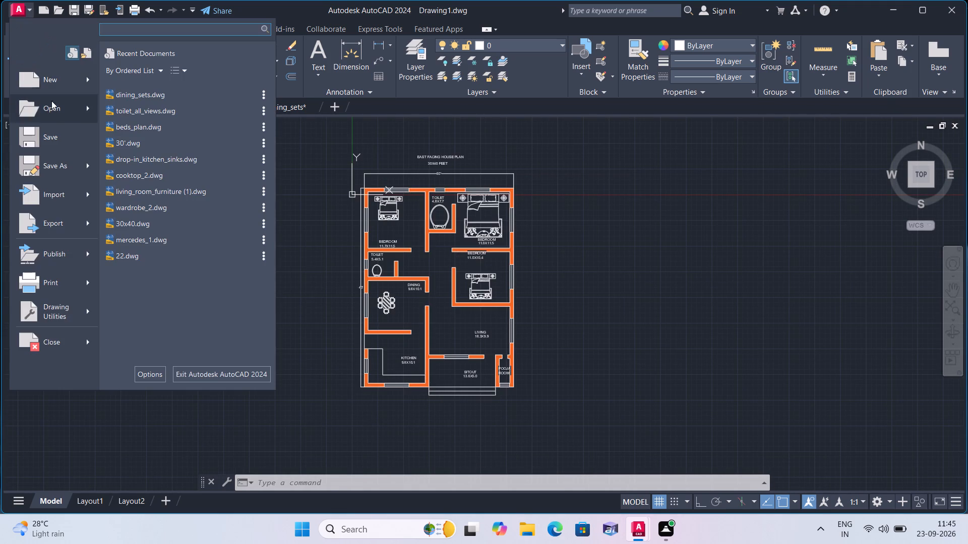
click(49, 135)
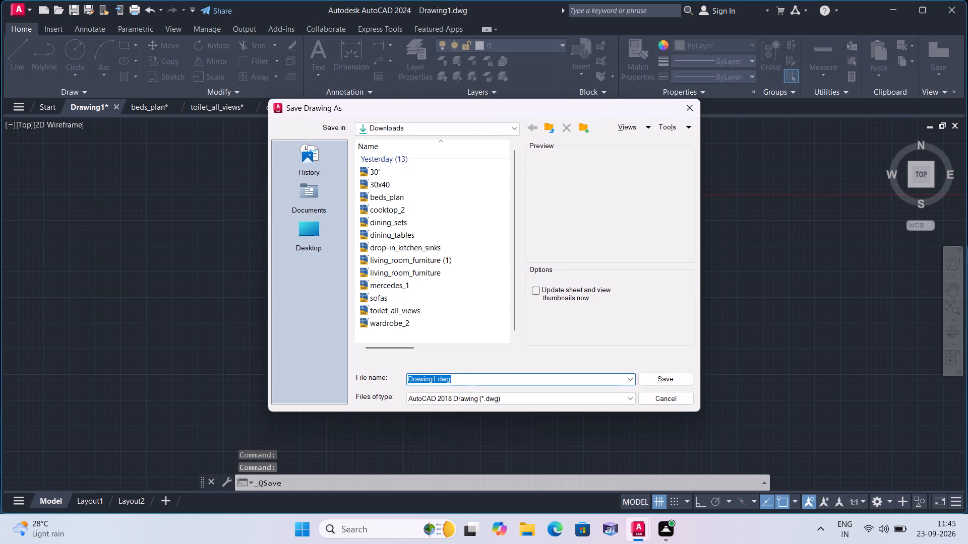
click(463, 381)
key(BackSpace)
key(BackSpace)
key(BackSpace)
key(BackSpace)
key(BackSpace)
key(BackSpace)
key(BackSpace)
key(BackSpace)
key(BackSpace)
key(BackSpace)
key(BackSpace)
key(BackSpace)
key(BackSpace)
key(BackSpace)
key(BackSpace)
key(BackSpace)
key(BackSpace)
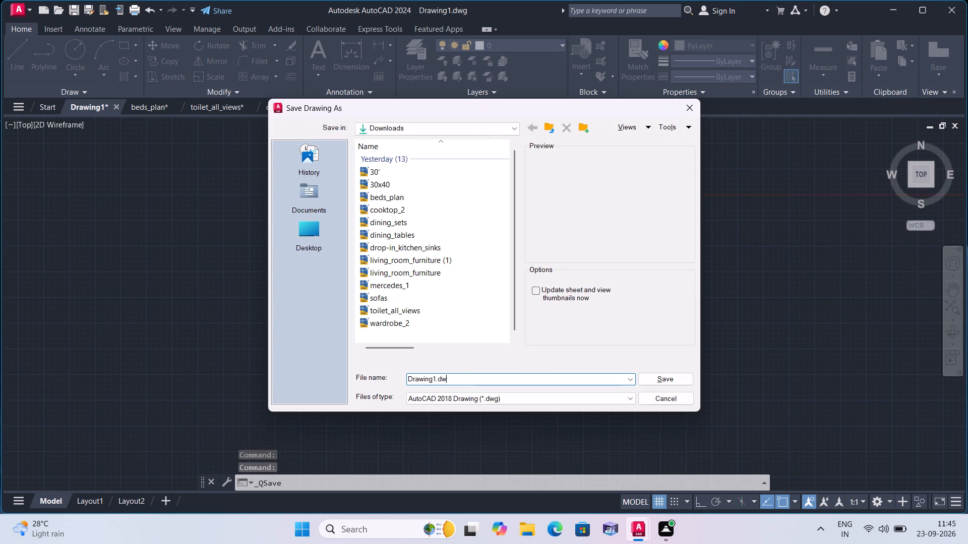
text(orange)
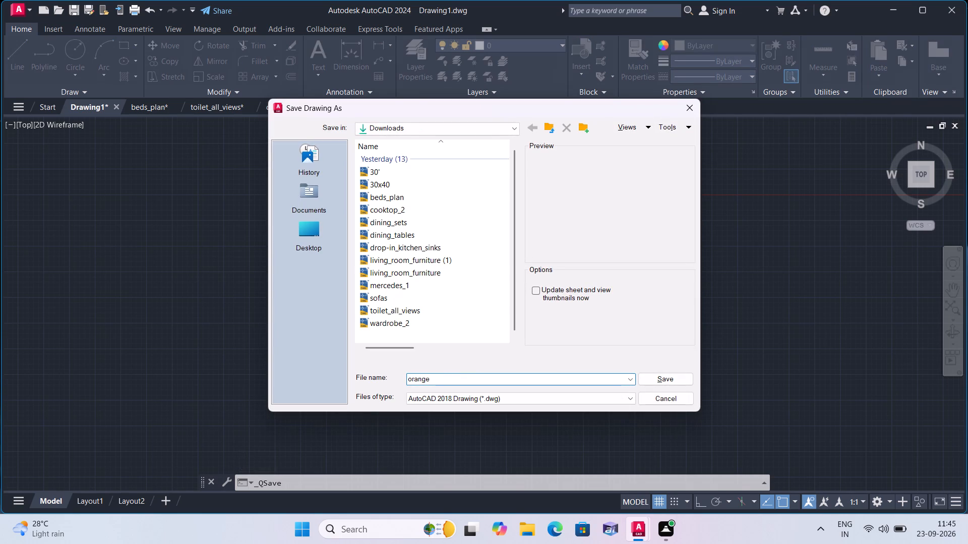
click(646, 382)
scroll(646, 382, down, 1)
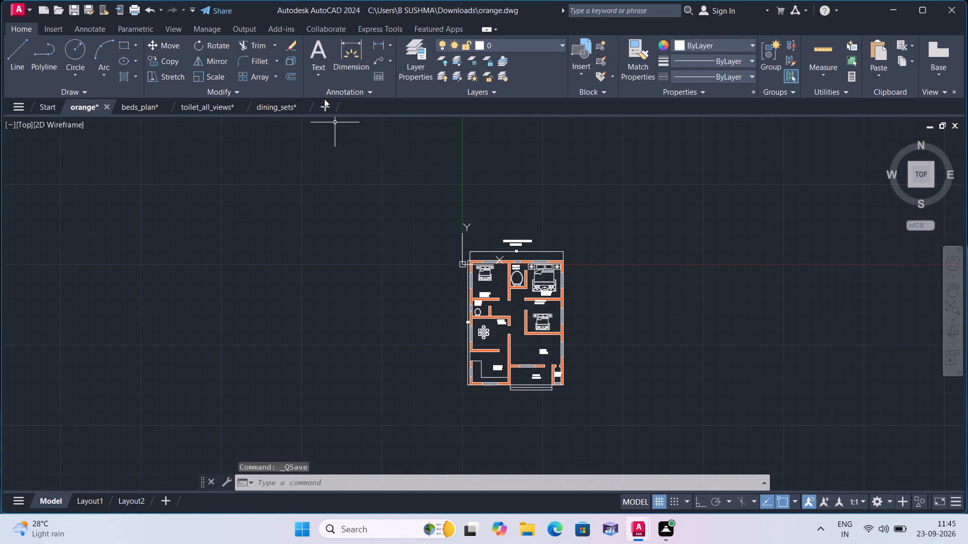
Close the dining_sets, toilet_all_views and beds_plan drawings, saving the changes to each.
click(305, 107)
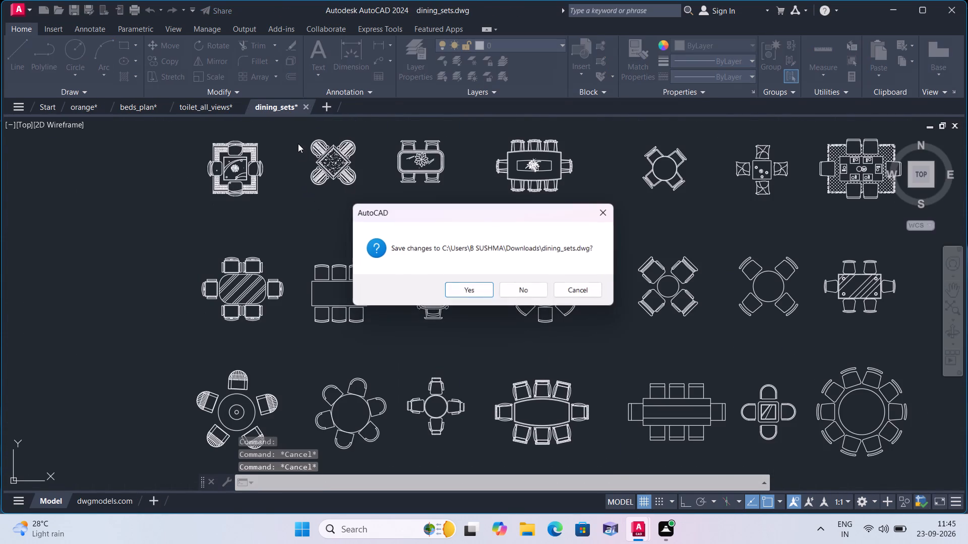
click(445, 294)
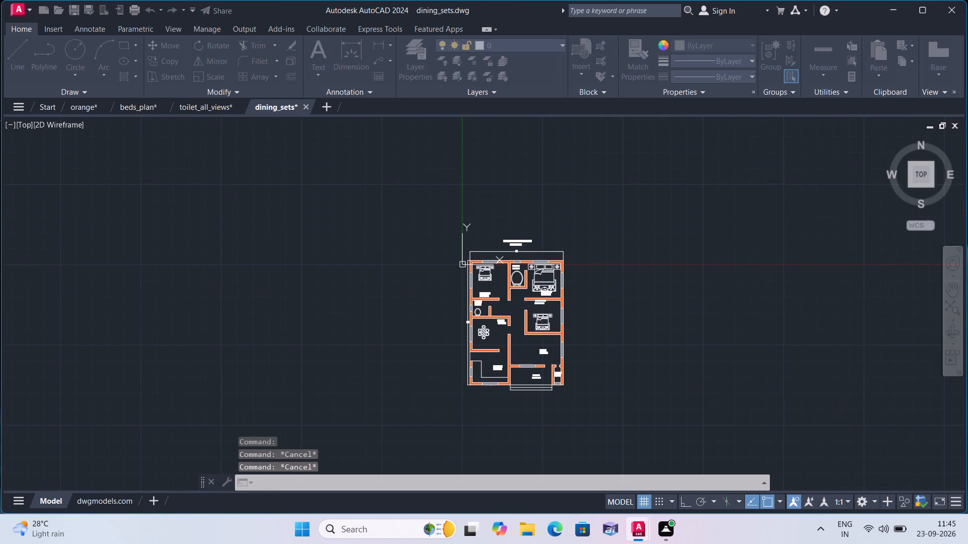
click(241, 106)
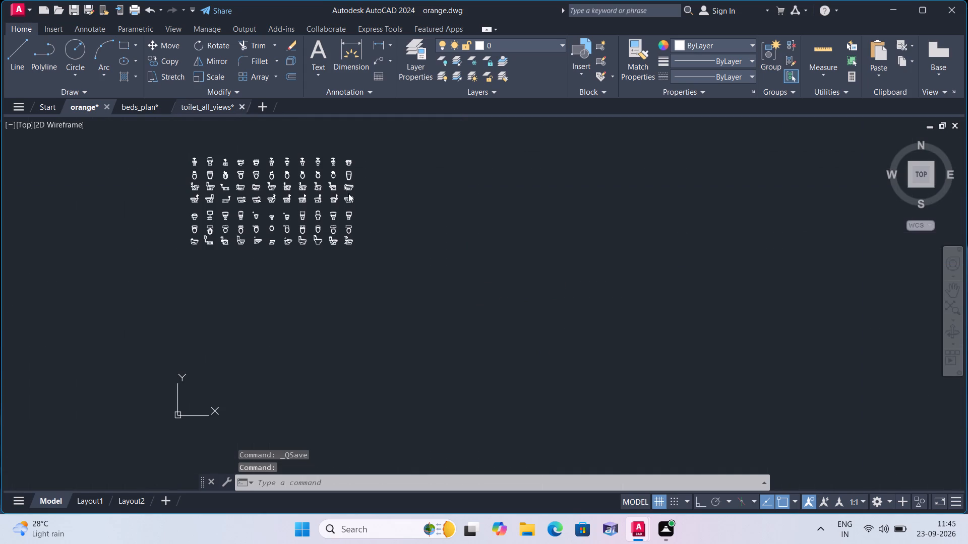
click(461, 292)
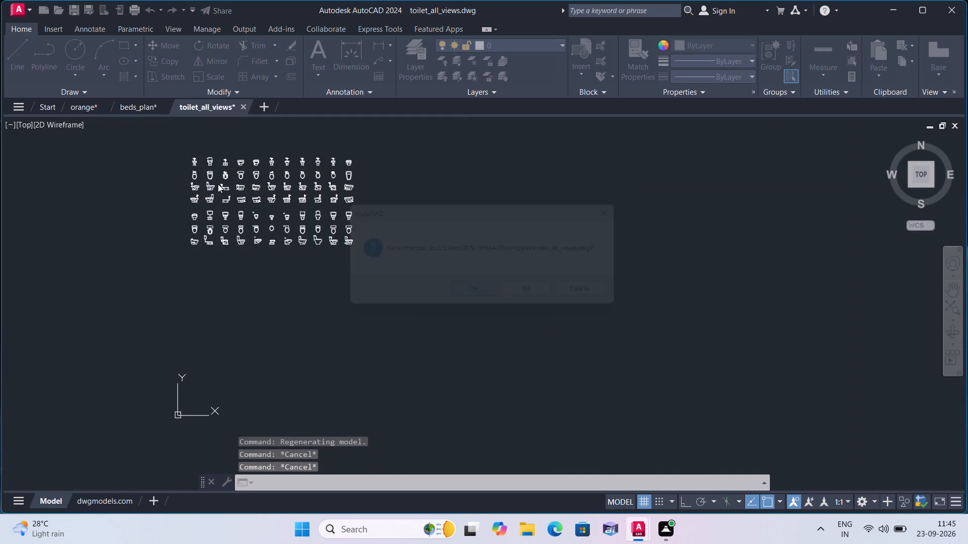
click(164, 111)
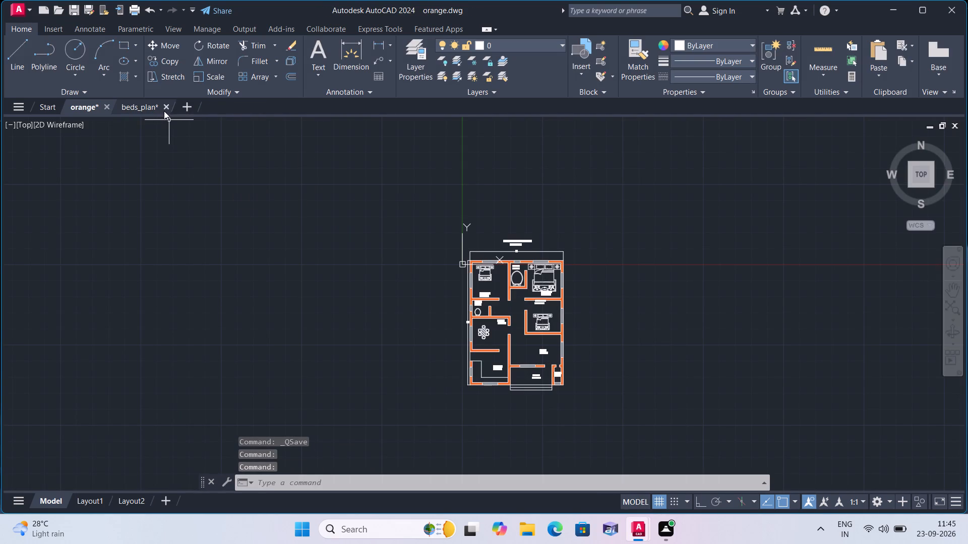
click(451, 290)
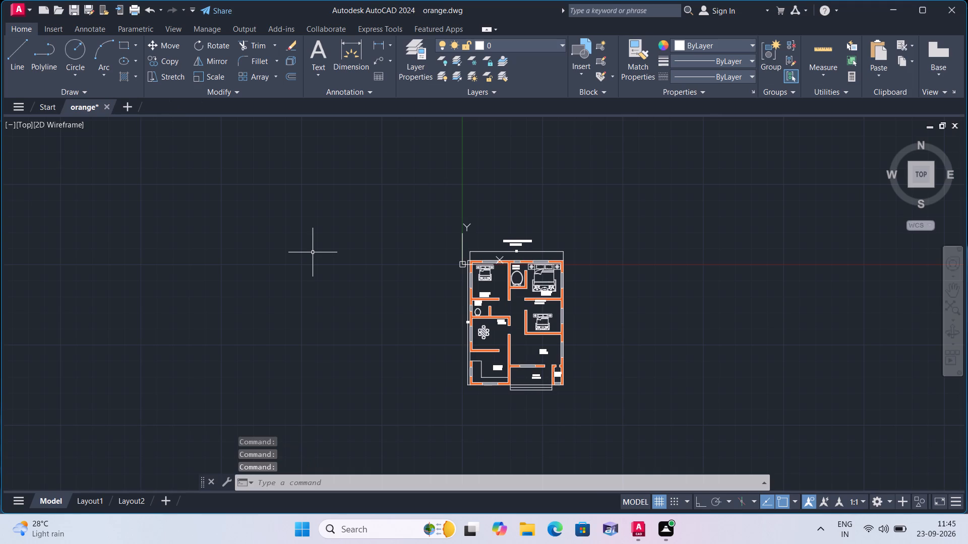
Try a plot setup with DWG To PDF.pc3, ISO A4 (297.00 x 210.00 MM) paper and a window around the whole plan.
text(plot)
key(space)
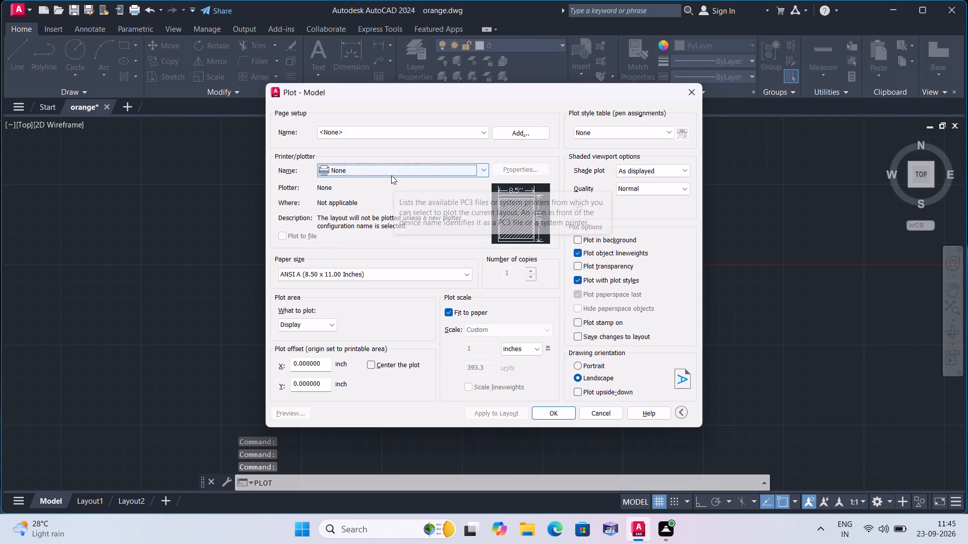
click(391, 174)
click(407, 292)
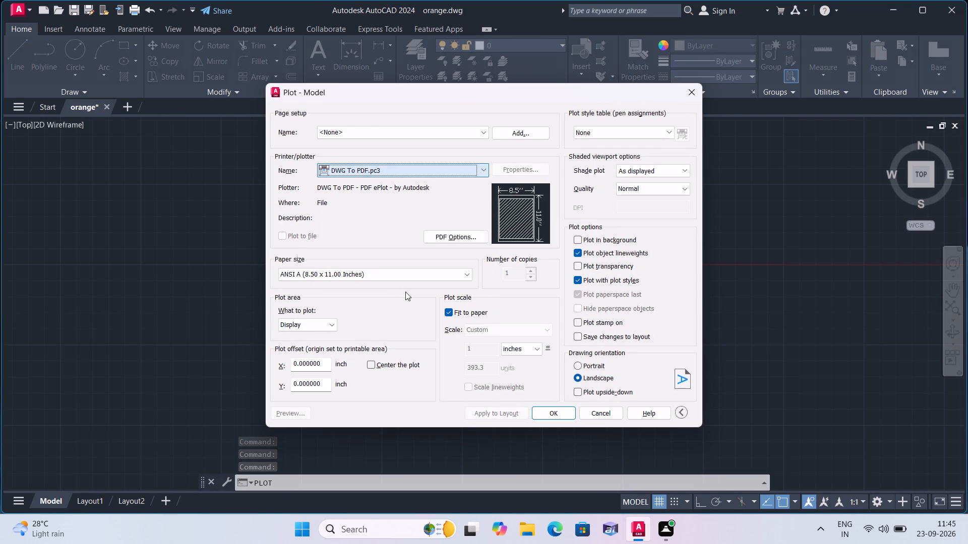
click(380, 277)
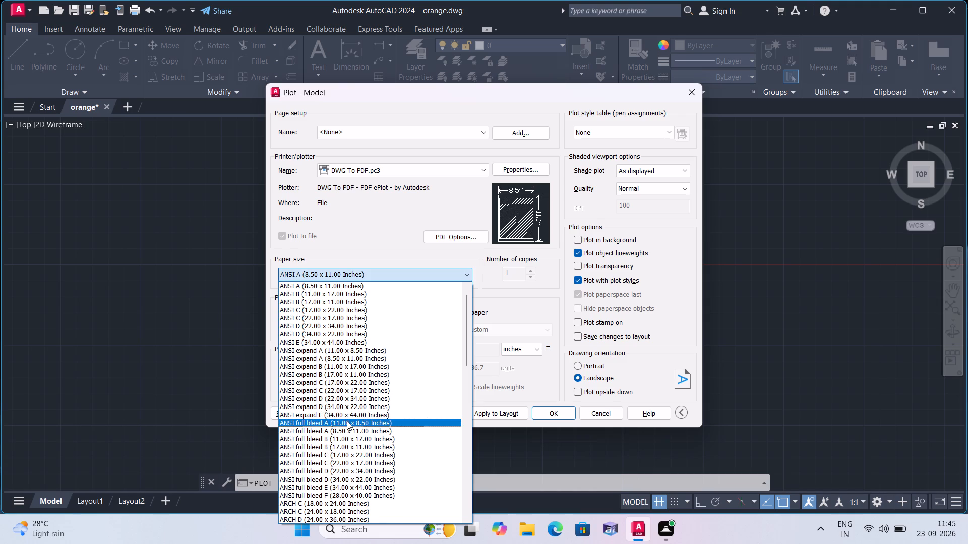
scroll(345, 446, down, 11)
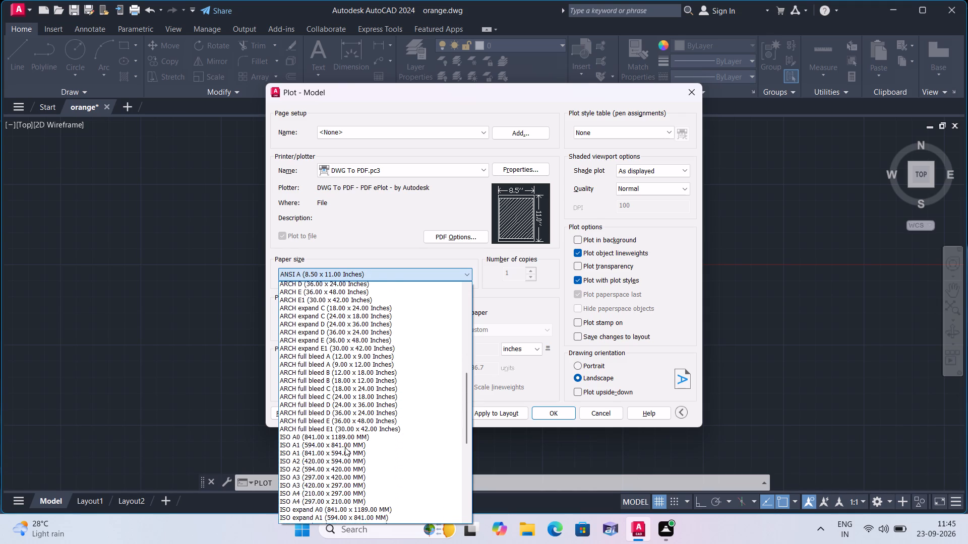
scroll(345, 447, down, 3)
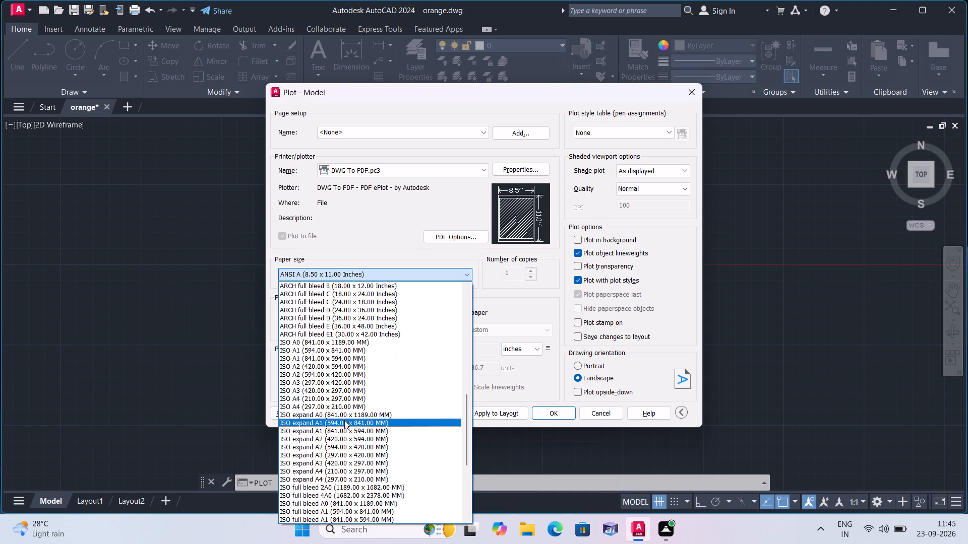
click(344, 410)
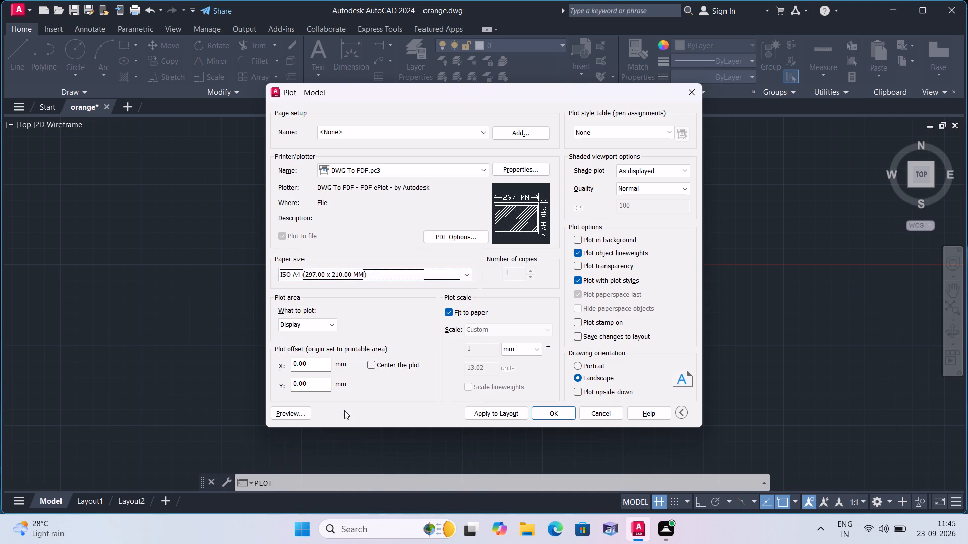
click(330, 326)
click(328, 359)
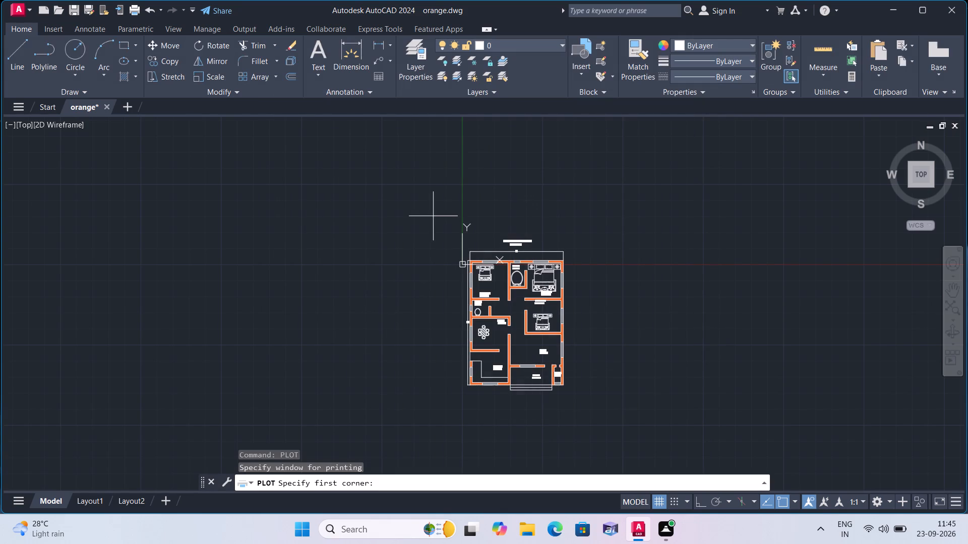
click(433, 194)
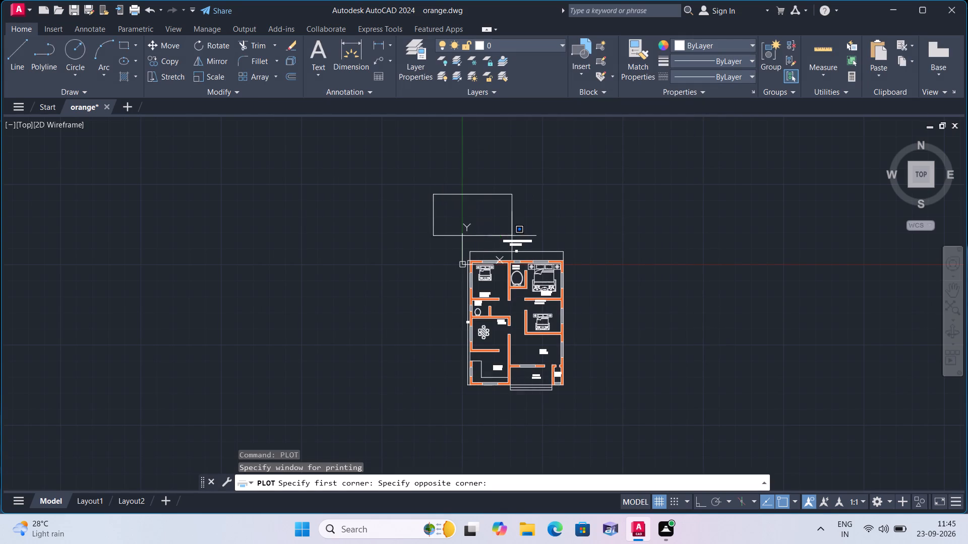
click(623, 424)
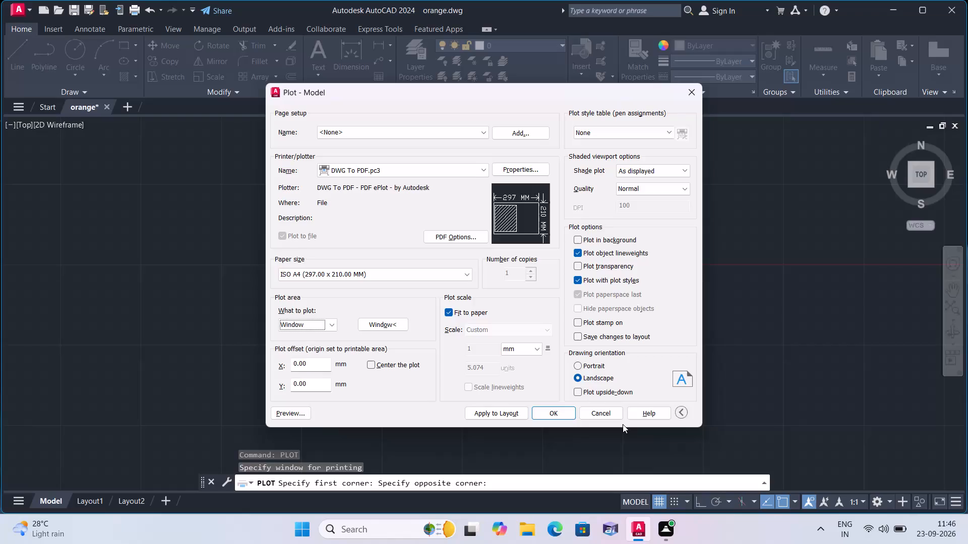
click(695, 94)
Open the recent drawing living_room_furniture (1).dwg and bring its sofa sets into view.
scroll(580, 313, up, 3)
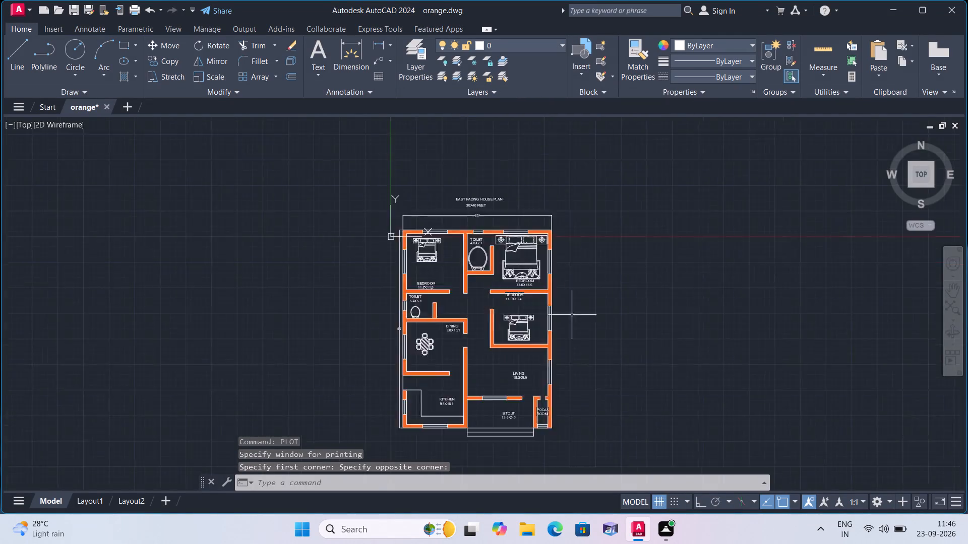
scroll(571, 315, up, 1)
middle_drag(512, 310, 454, 233)
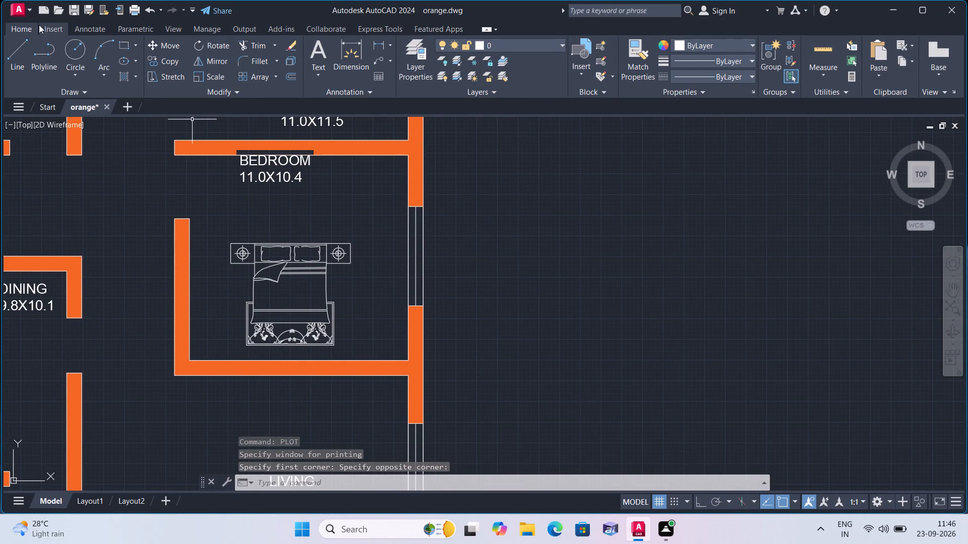
click(17, 8)
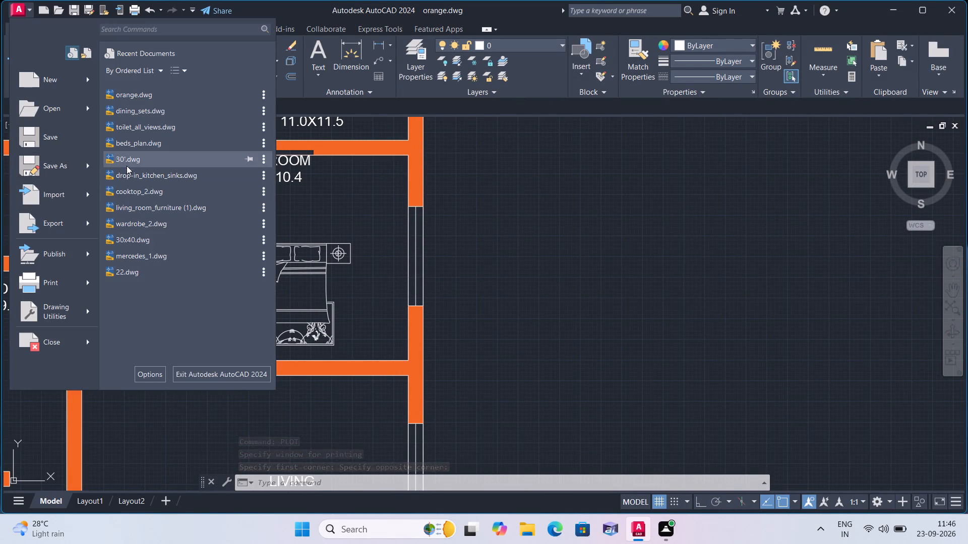
click(134, 209)
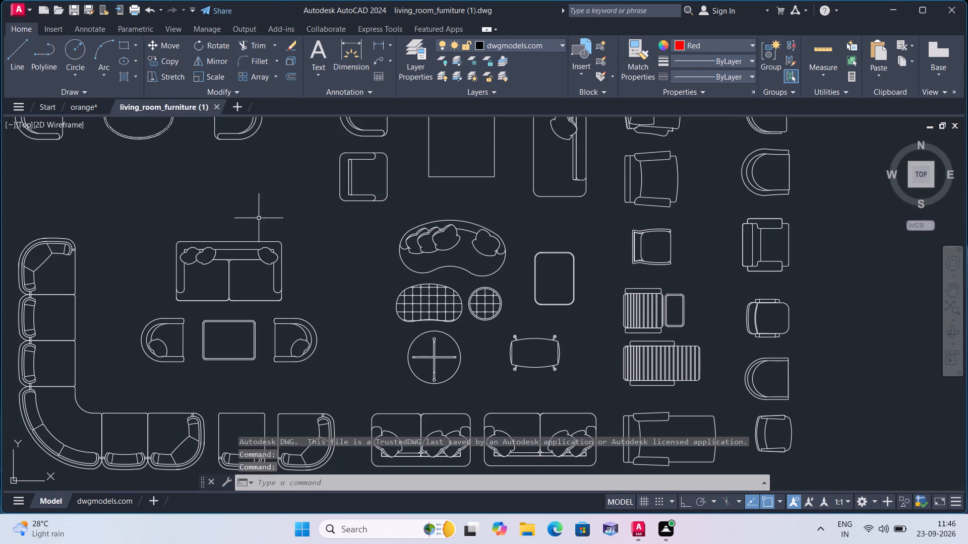
scroll(234, 287, down, 1)
middle_drag(218, 317, 227, 263)
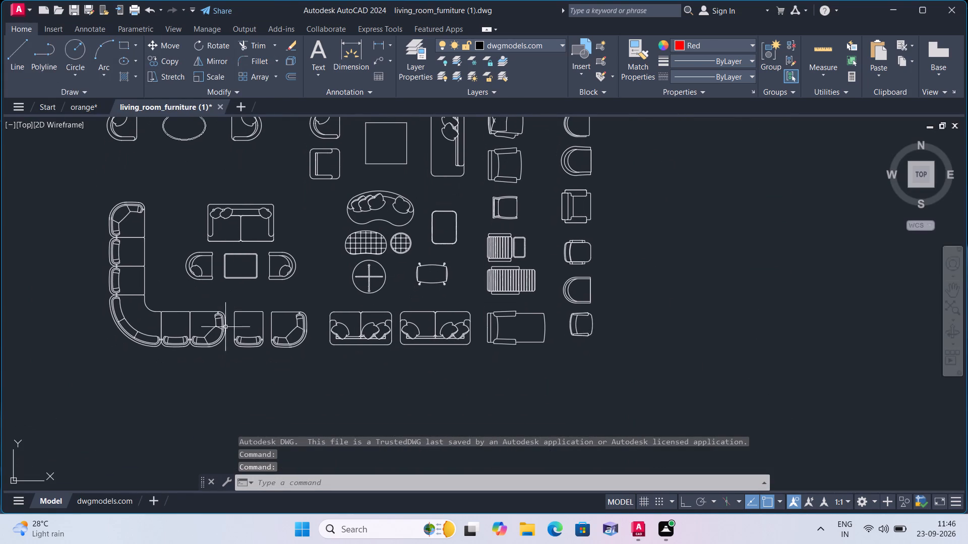
Copy all six pieces of the large L-shaped curved sectional sofa to the clipboard.
click(222, 358)
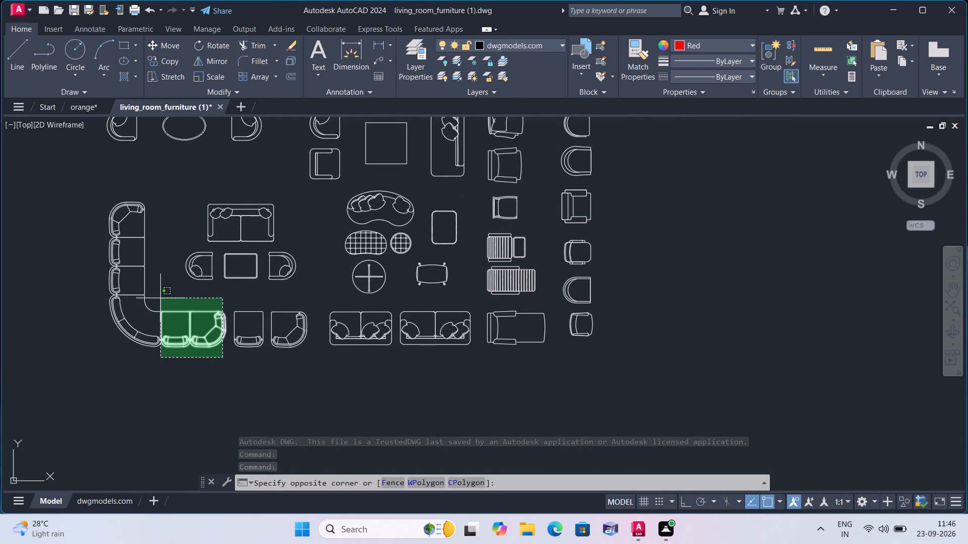
click(118, 296)
click(158, 283)
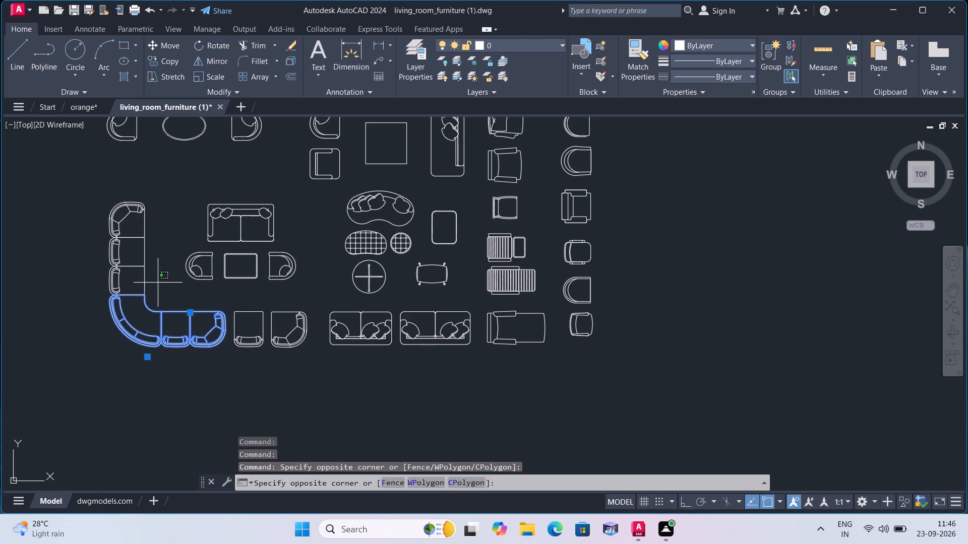
click(25, 173)
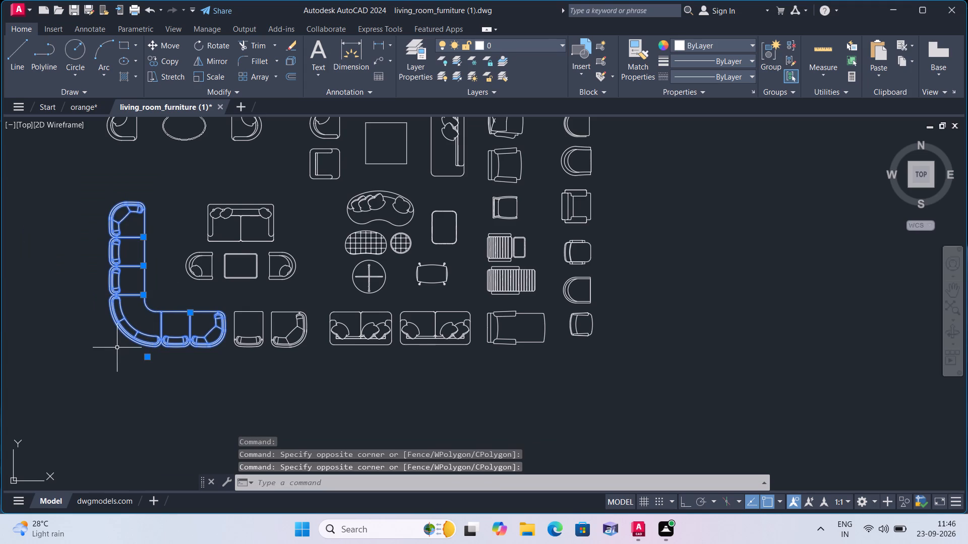
key(ctrl+c)
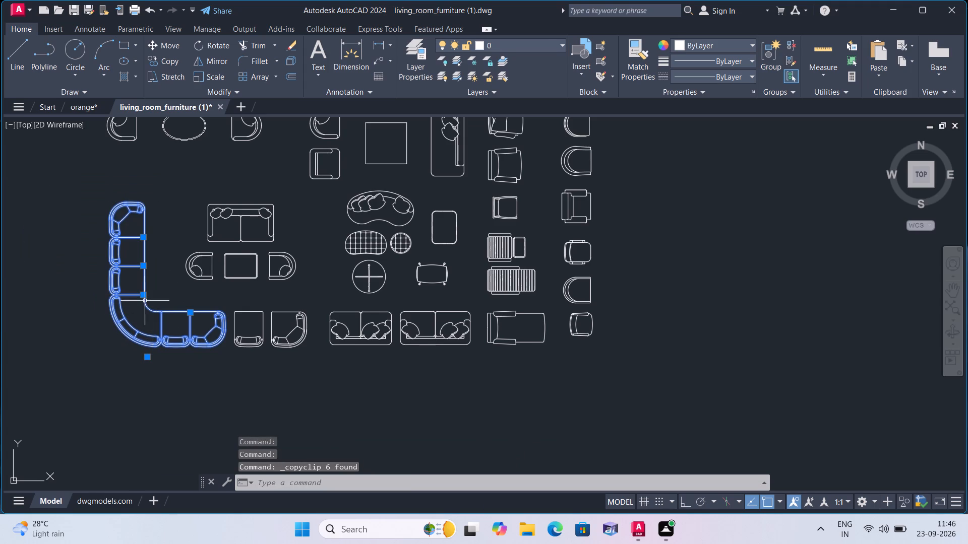
Paste the copied sectional sofa into the orange drawing, in the empty space beside the house plan.
click(82, 103)
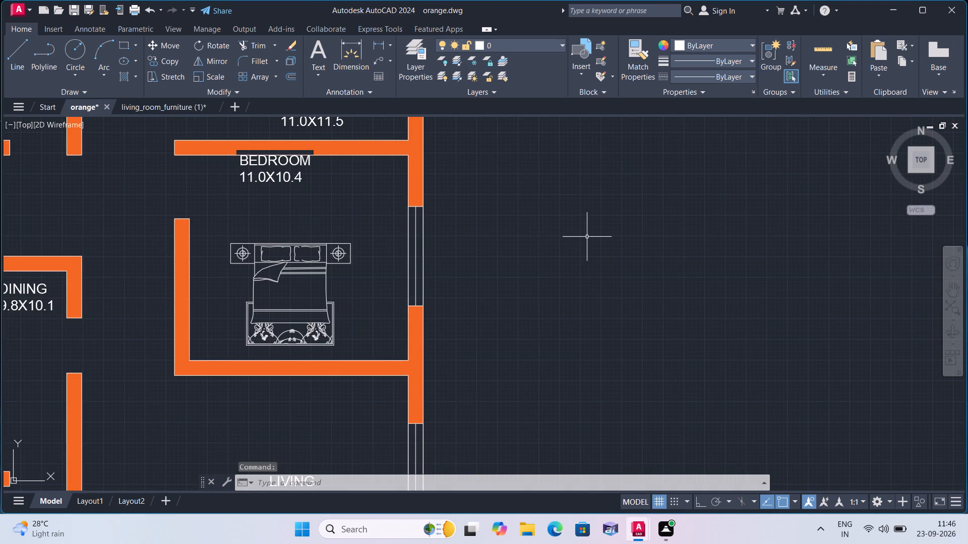
key(v)
key(BackSpace)
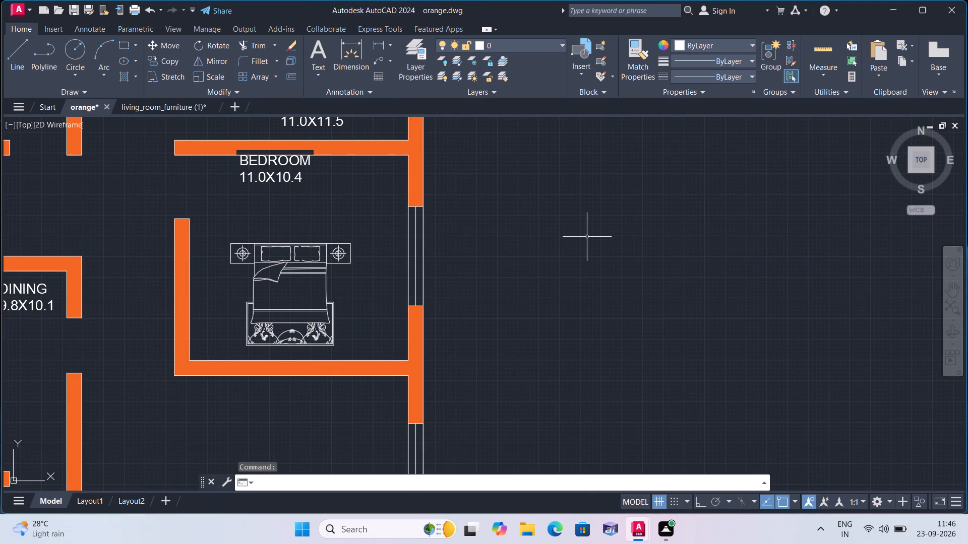
key(ctrl+v)
scroll(576, 294, down, 2)
click(576, 294)
scroll(617, 293, down, 2)
middle_drag(631, 289, 403, 370)
scroll(403, 370, down, 3)
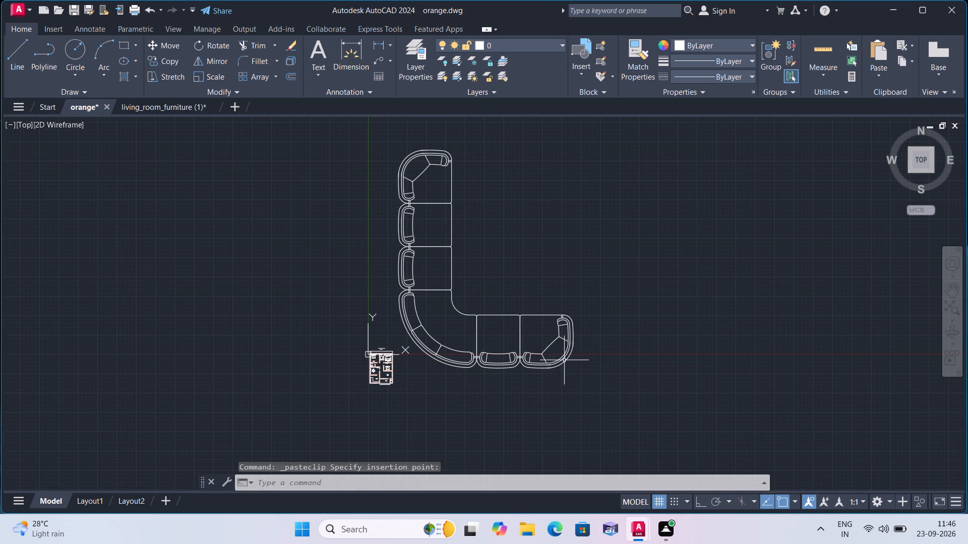
Rotate the whole pasted sectional sofa 180° with Ortho on.
click(609, 397)
middle_drag(460, 255, 418, 313)
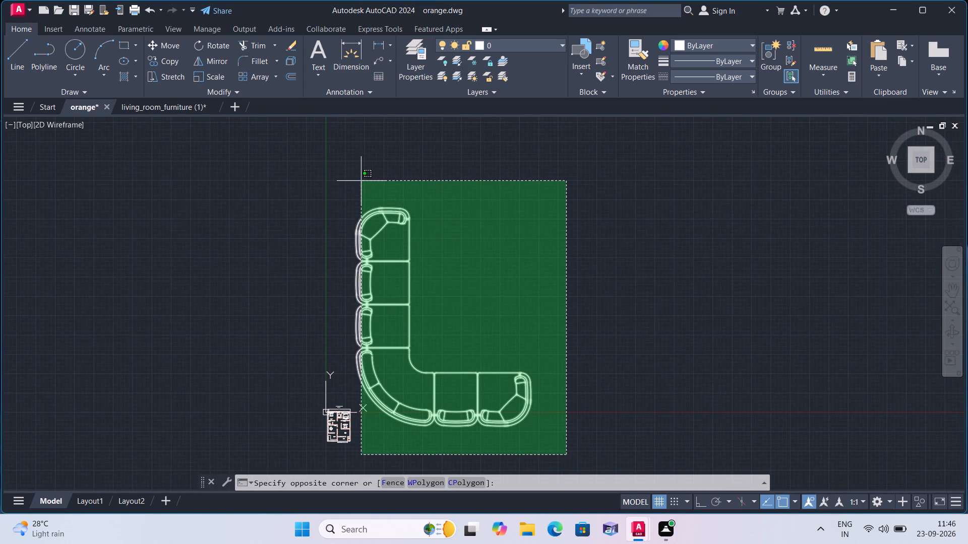
click(353, 167)
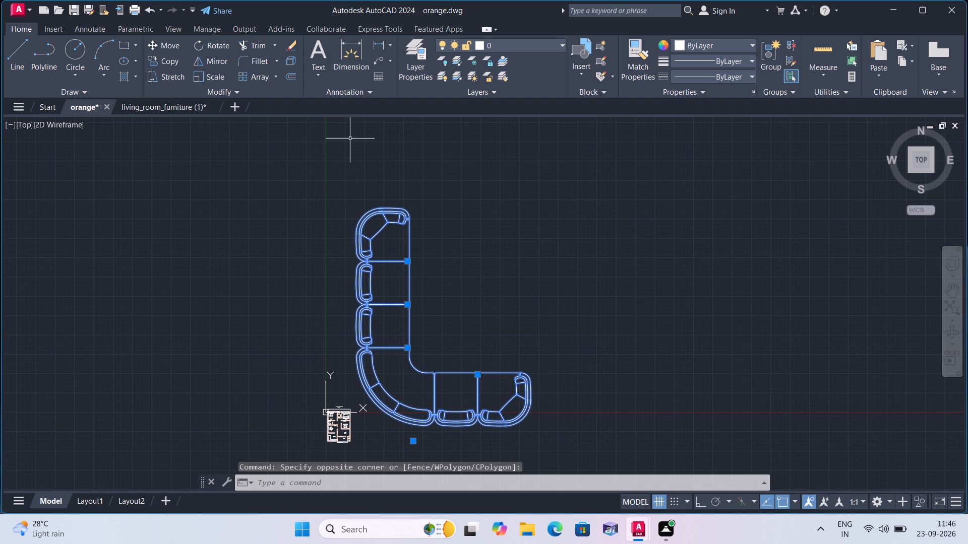
click(211, 47)
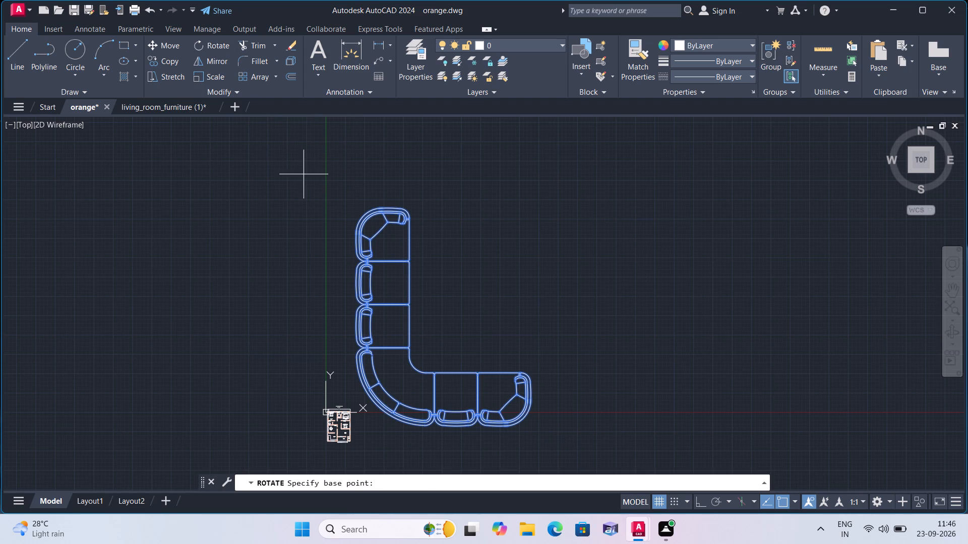
key(F8)
click(381, 333)
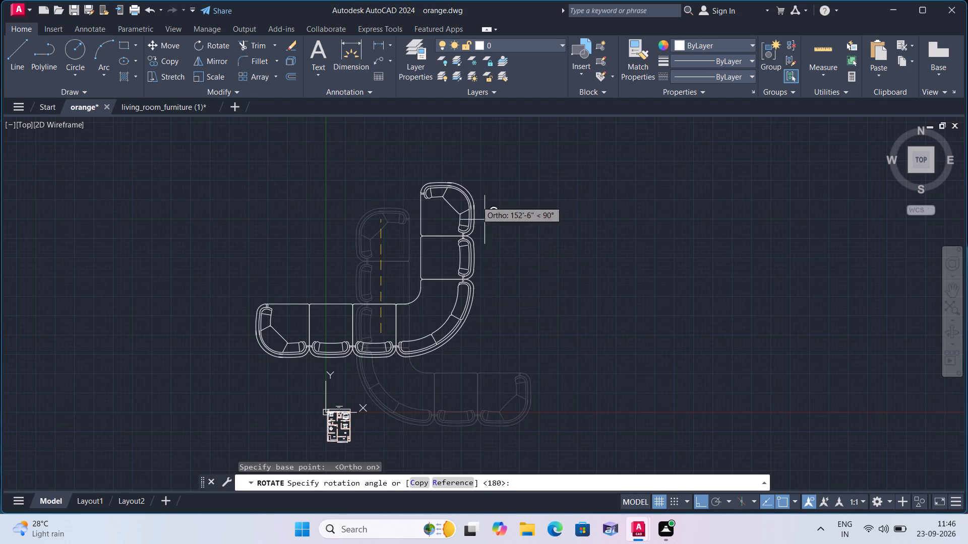
click(198, 216)
Scale the complete oversized sectional sofa down freehand to a size that fits the house plan's living room.
scroll(273, 351, up, 2)
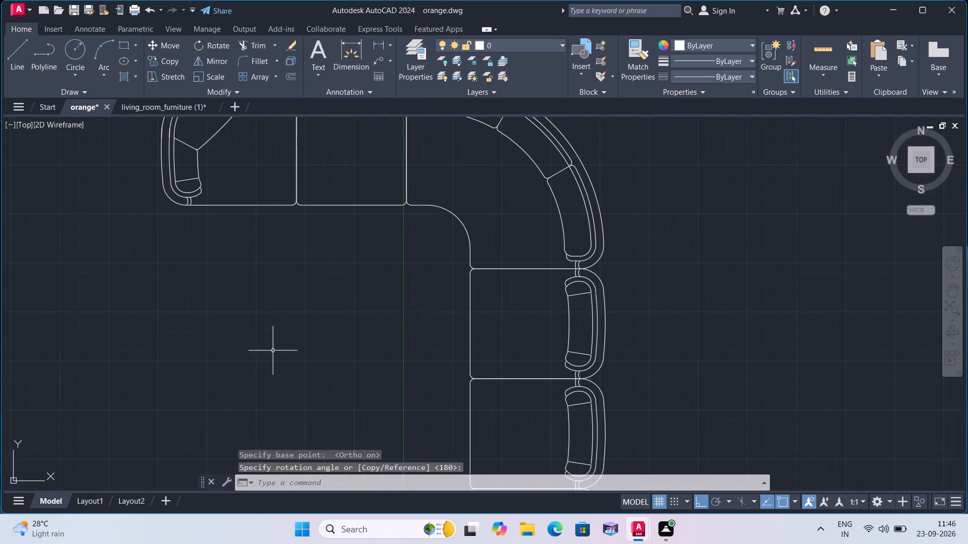
middle_drag(273, 350, 305, 201)
scroll(543, 389, up, 2)
middle_drag(543, 389, 348, 270)
scroll(433, 323, down, 2)
click(523, 419)
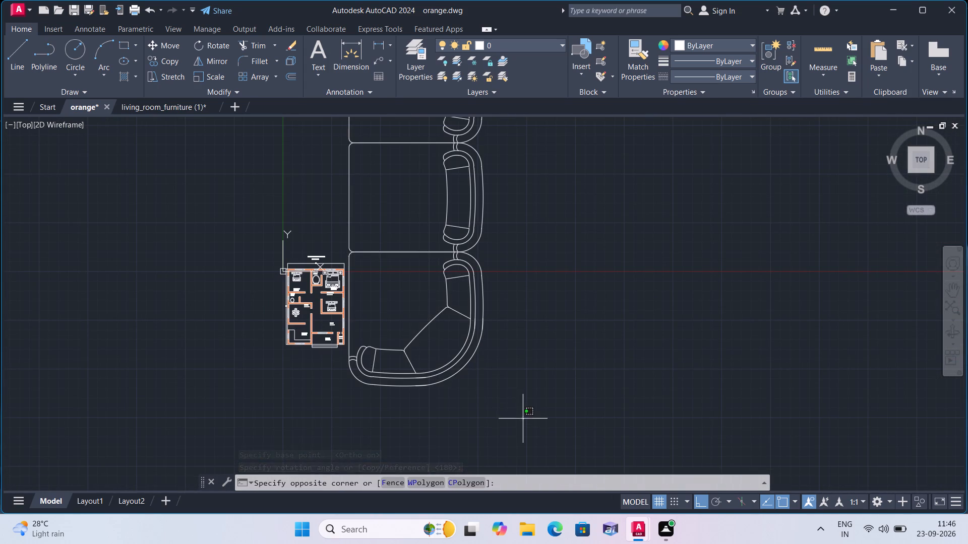
click(361, 201)
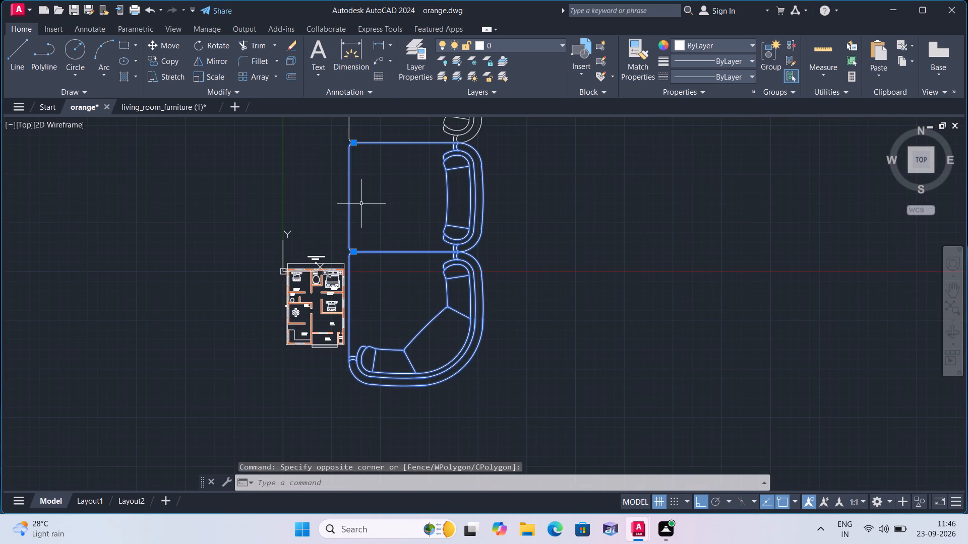
scroll(361, 207, up, 1)
middle_drag(400, 184, 494, 395)
scroll(502, 404, down, 1)
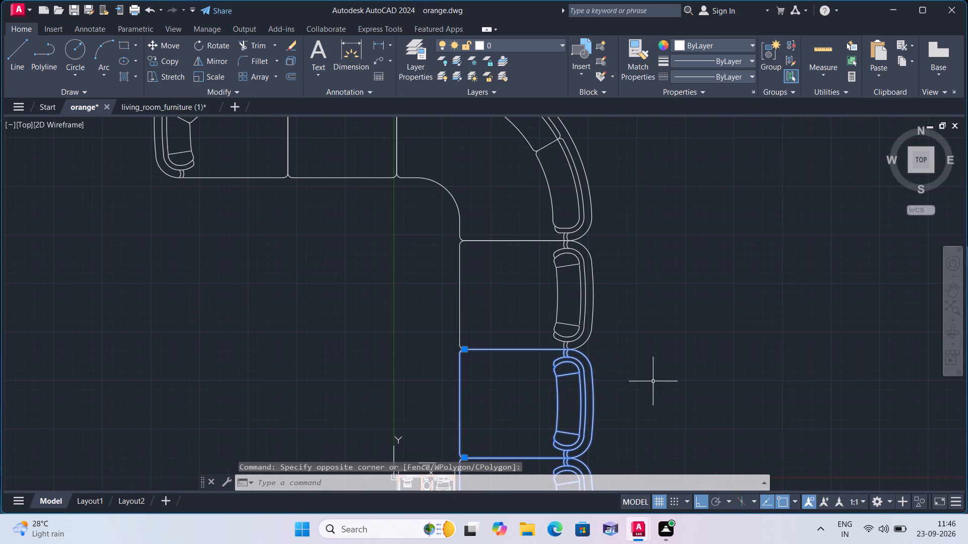
click(679, 384)
middle_drag(368, 195, 504, 438)
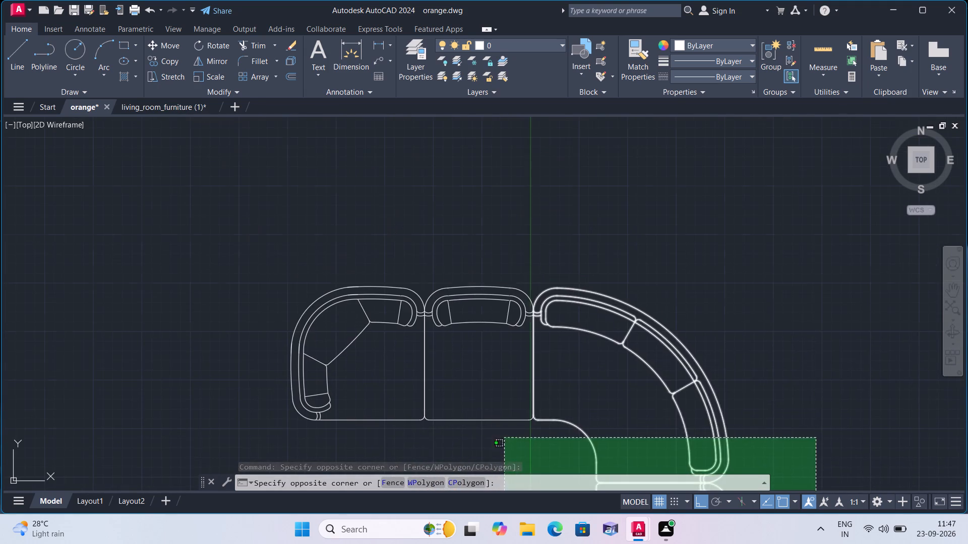
click(223, 256)
click(216, 75)
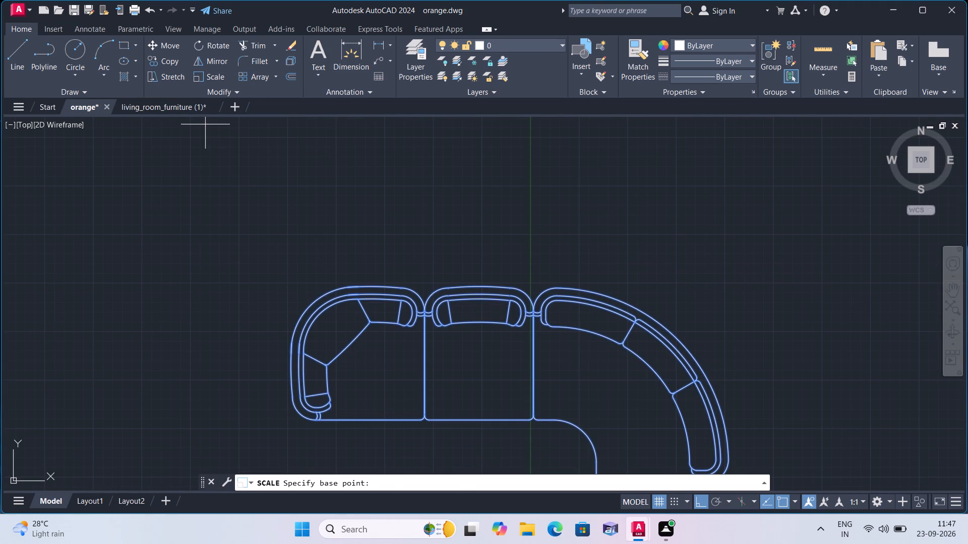
click(602, 365)
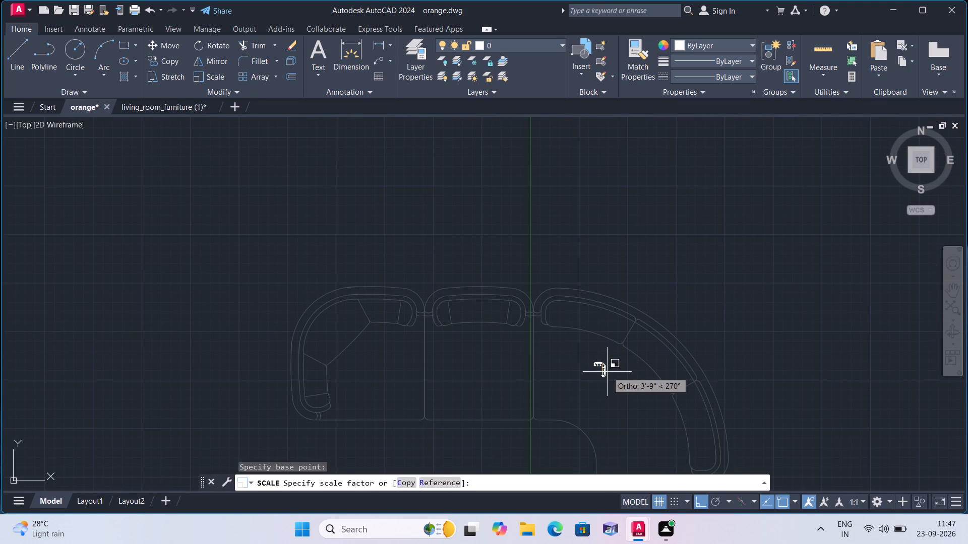
click(605, 369)
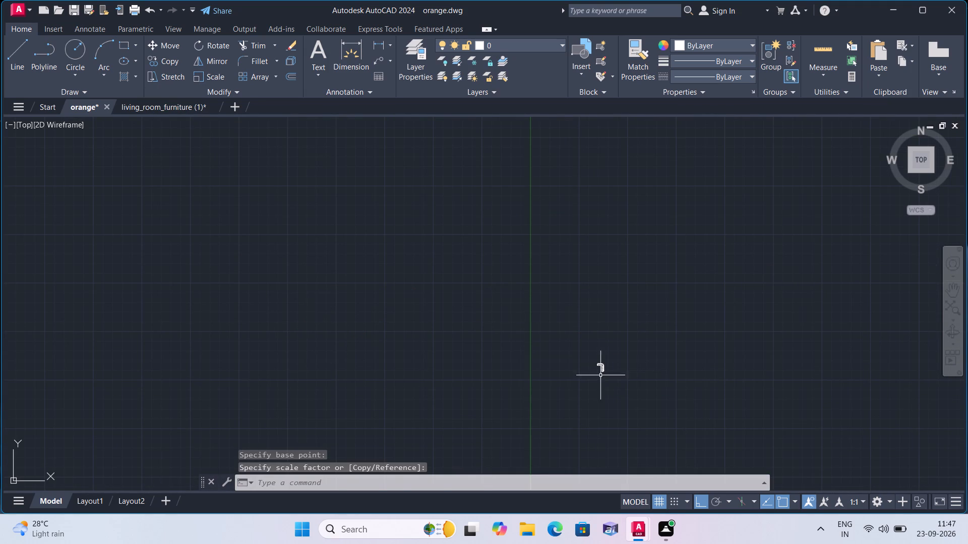
Move the reduced sofa, with Ortho off, into the LIVING room beside the east wall window.
click(616, 395)
click(509, 327)
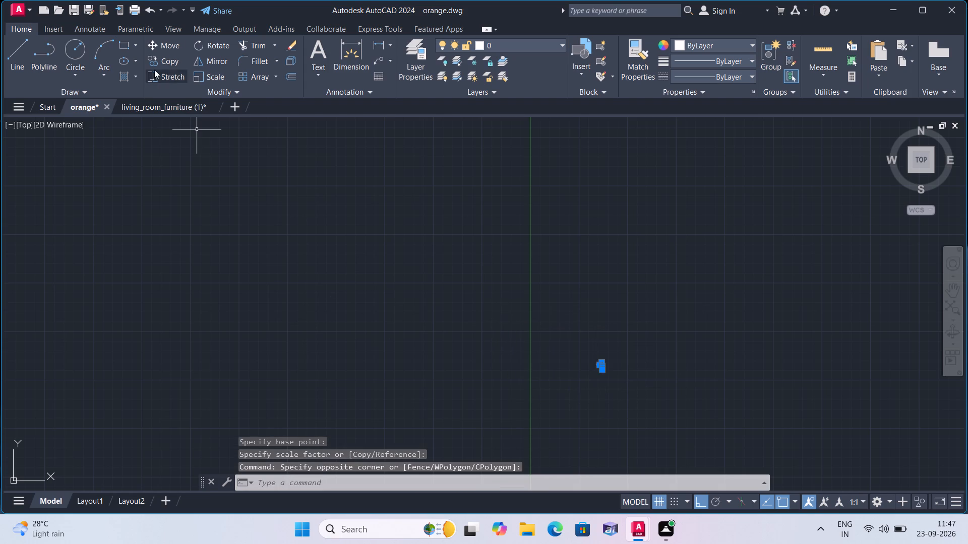
click(162, 42)
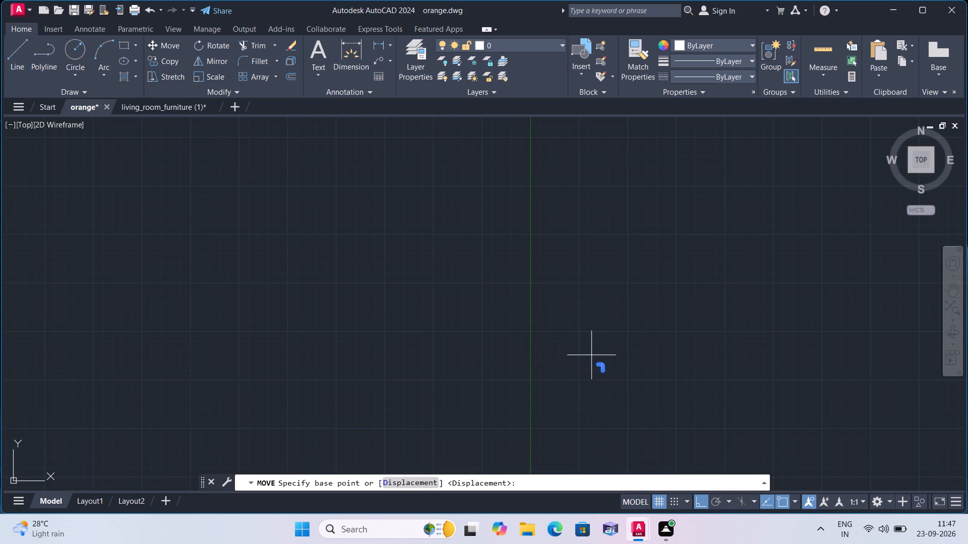
click(600, 367)
scroll(585, 385, down, 2)
middle_drag(552, 395, 505, 266)
scroll(531, 345, down, 1)
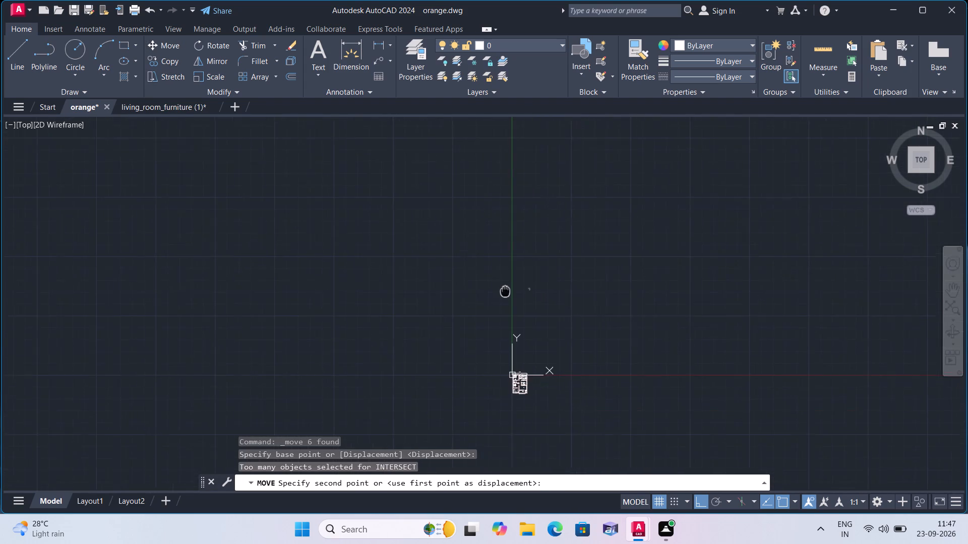
middle_drag(505, 266, 505, 266)
key(F8)
scroll(528, 389, up, 5)
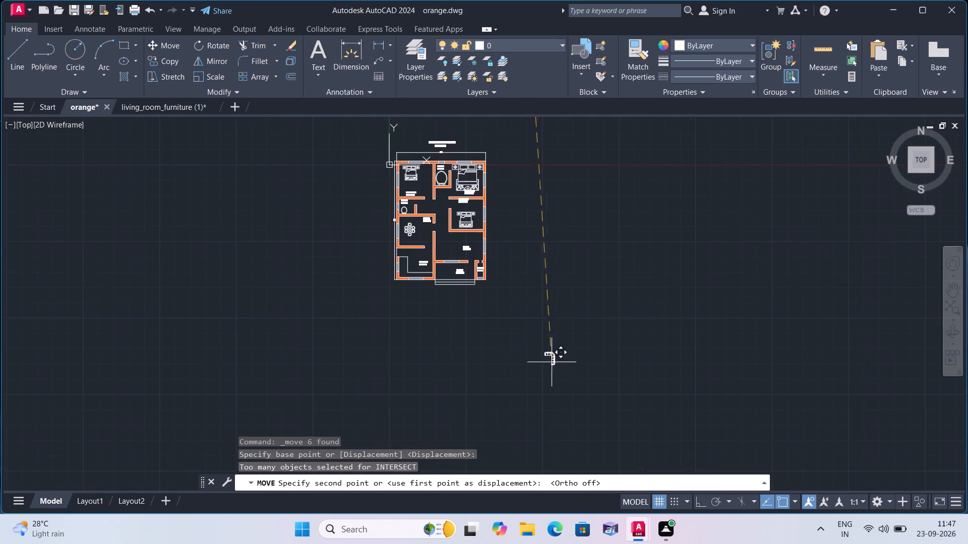
scroll(446, 229, up, 3)
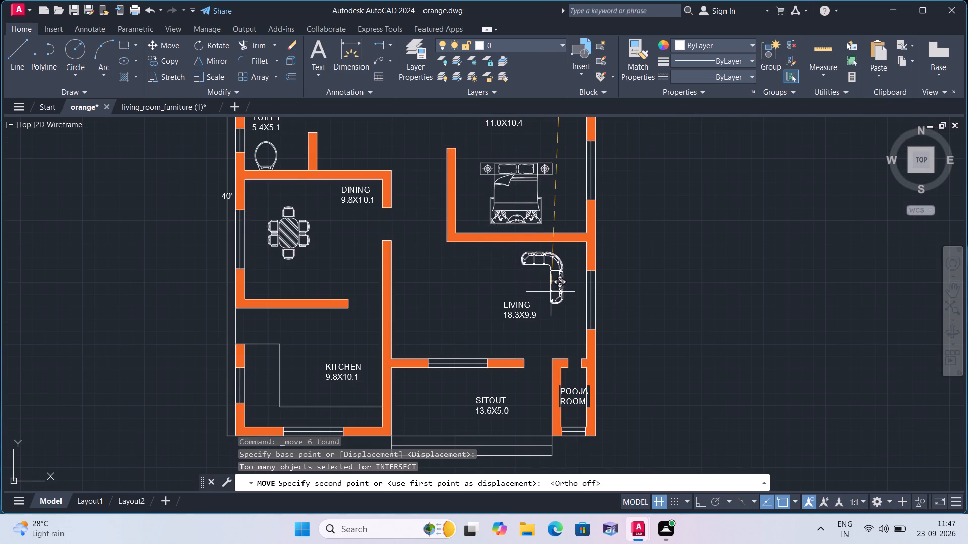
click(555, 302)
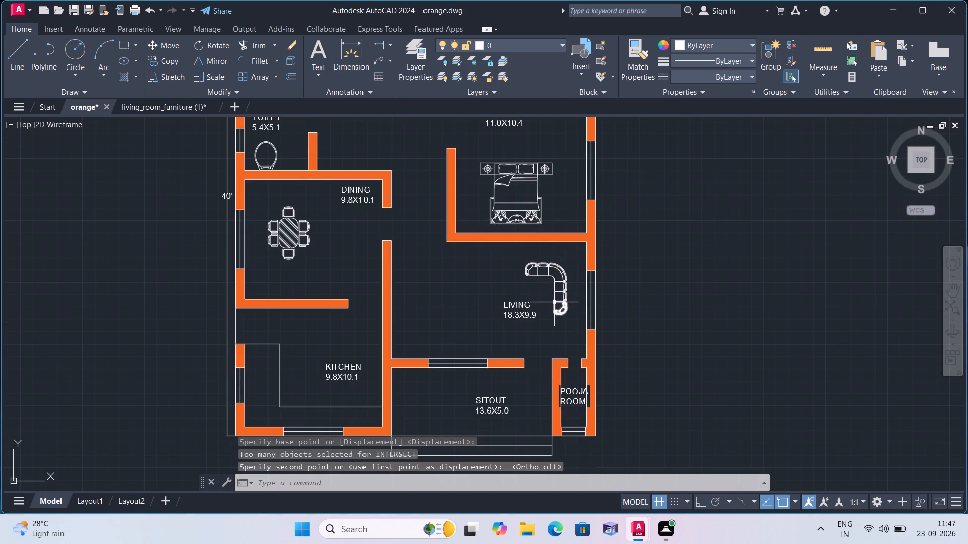
Enlarge all six sofa pieces slightly with a freehand Scale so the sofa fills the living room corner near the window.
scroll(548, 313, up, 3)
click(636, 343)
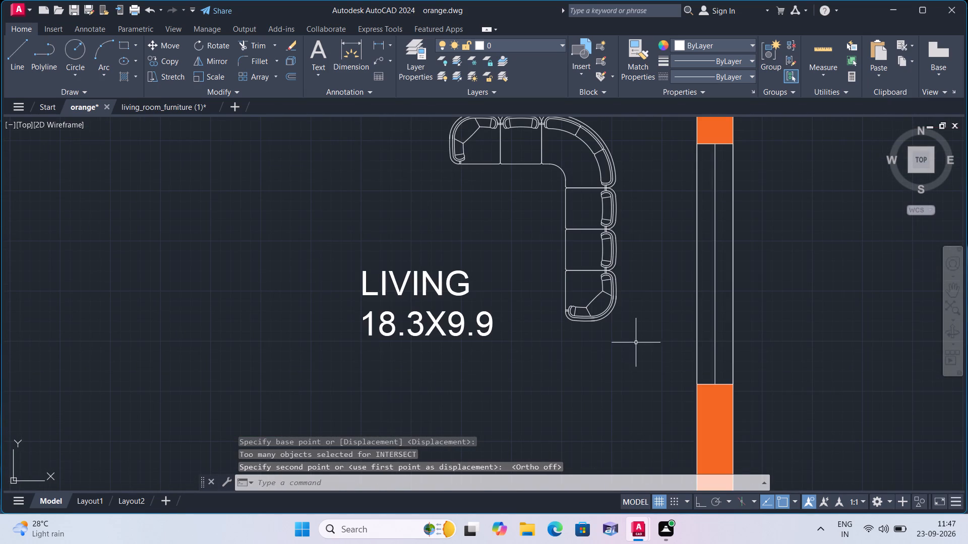
click(526, 129)
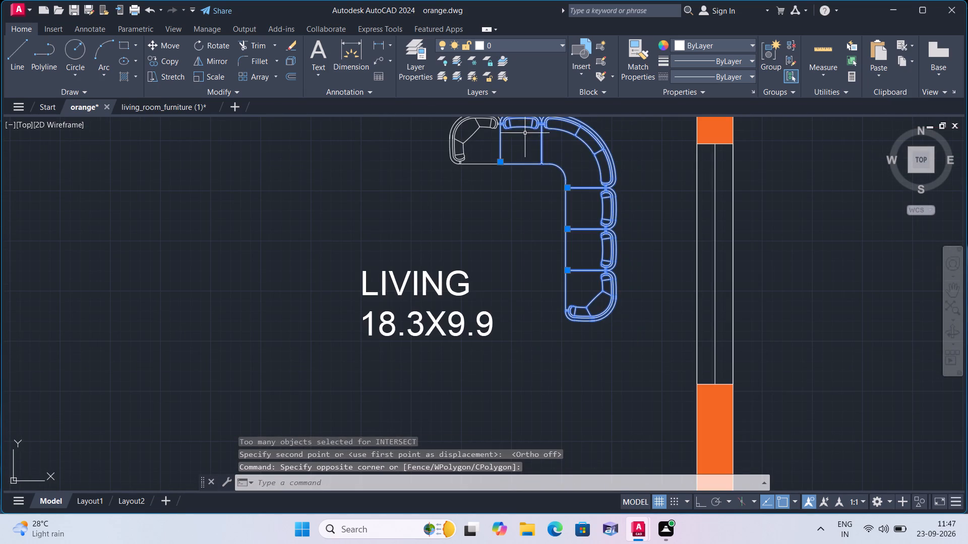
middle_drag(496, 212, 503, 278)
click(555, 267)
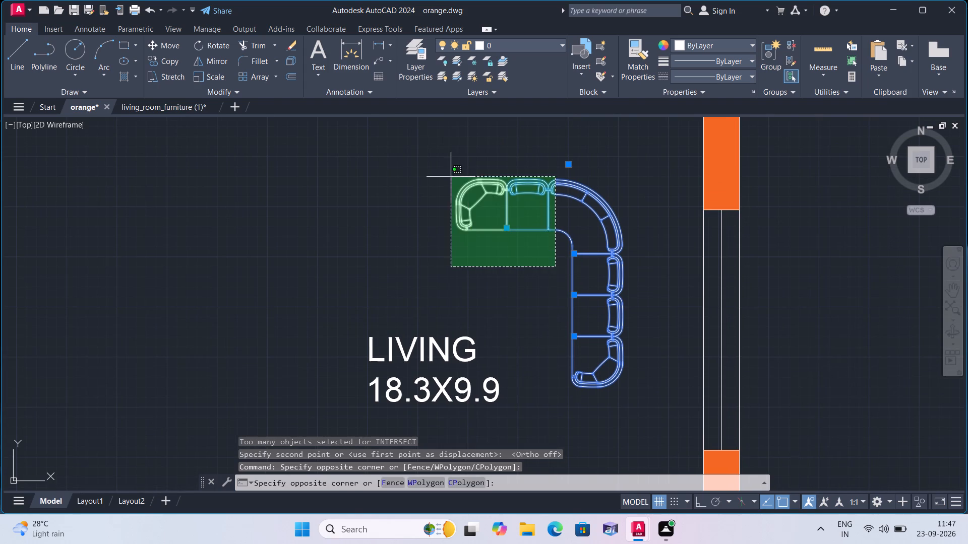
click(420, 159)
click(213, 72)
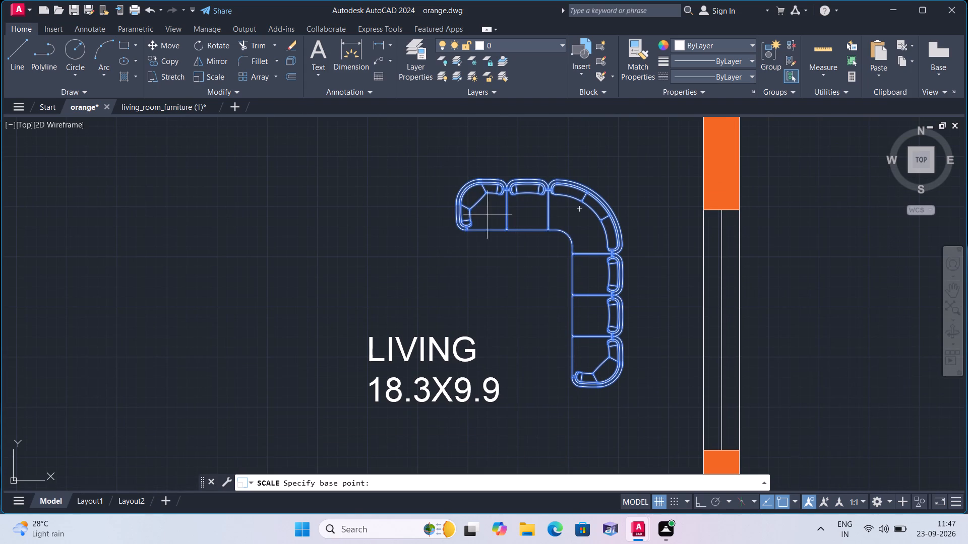
click(542, 219)
scroll(597, 298, down, 1)
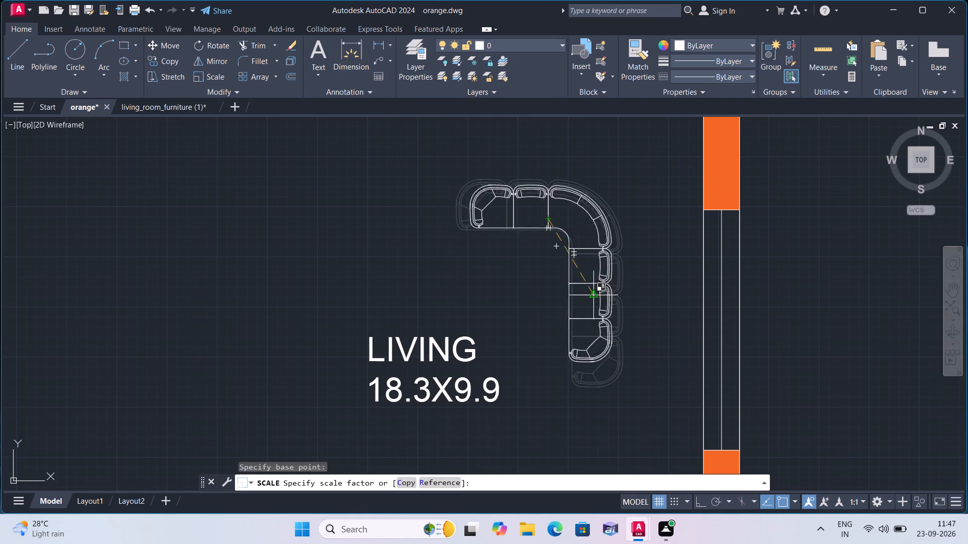
scroll(597, 298, down, 2)
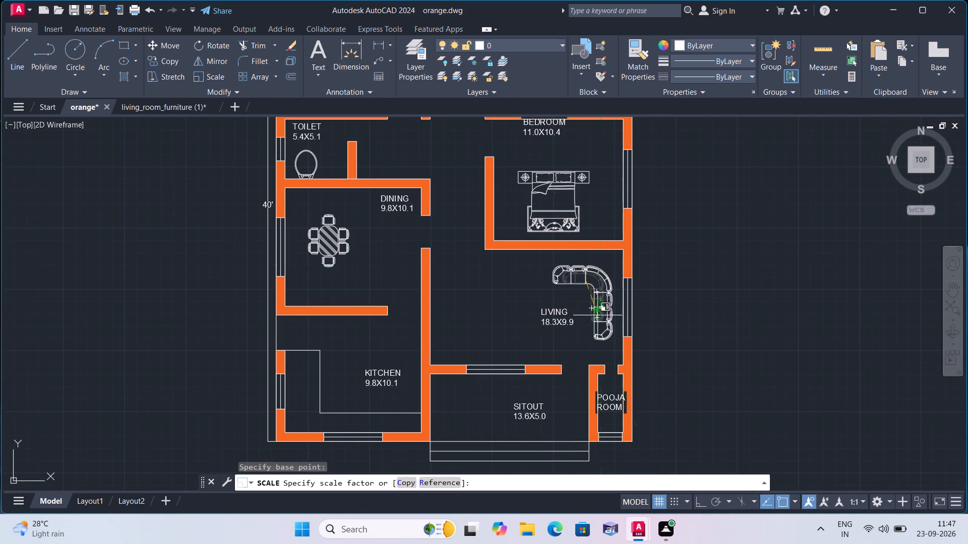
click(599, 323)
key(Escape)
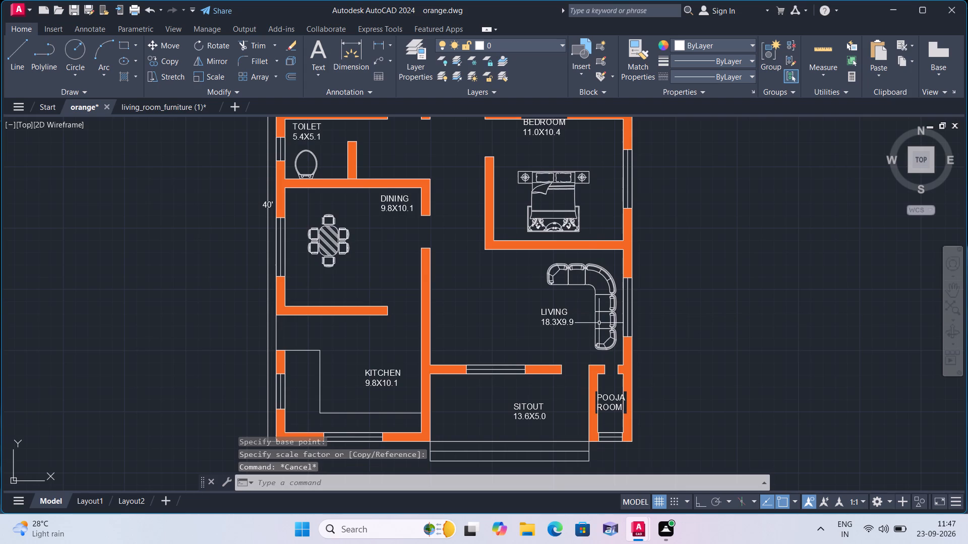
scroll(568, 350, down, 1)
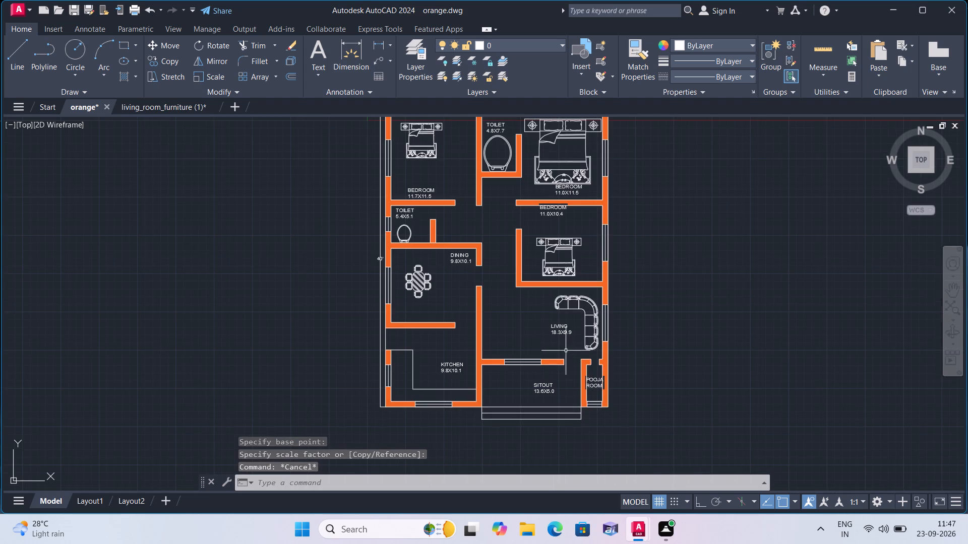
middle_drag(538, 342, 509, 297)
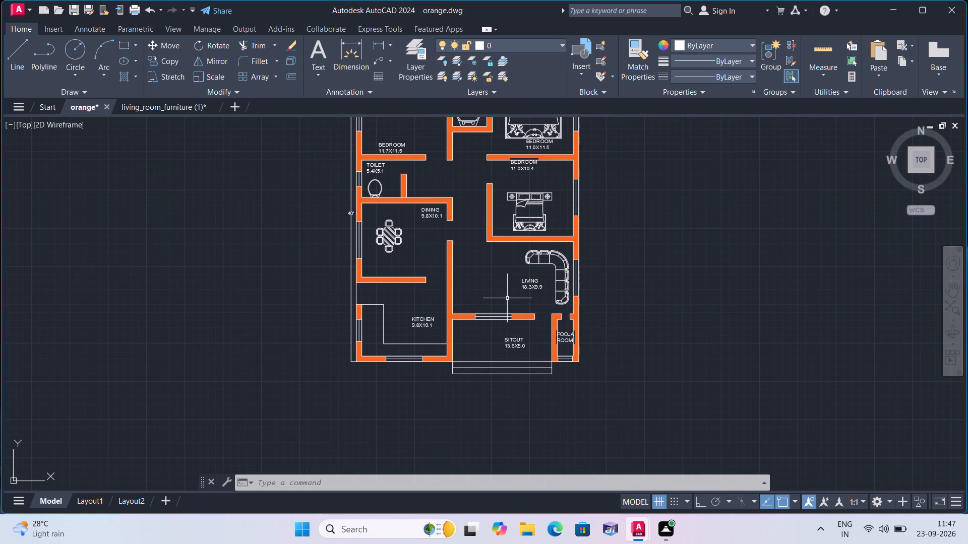
Save a copy of the furnished house plan drawing in Downloads under the name orange1.
scroll(501, 299, down, 1)
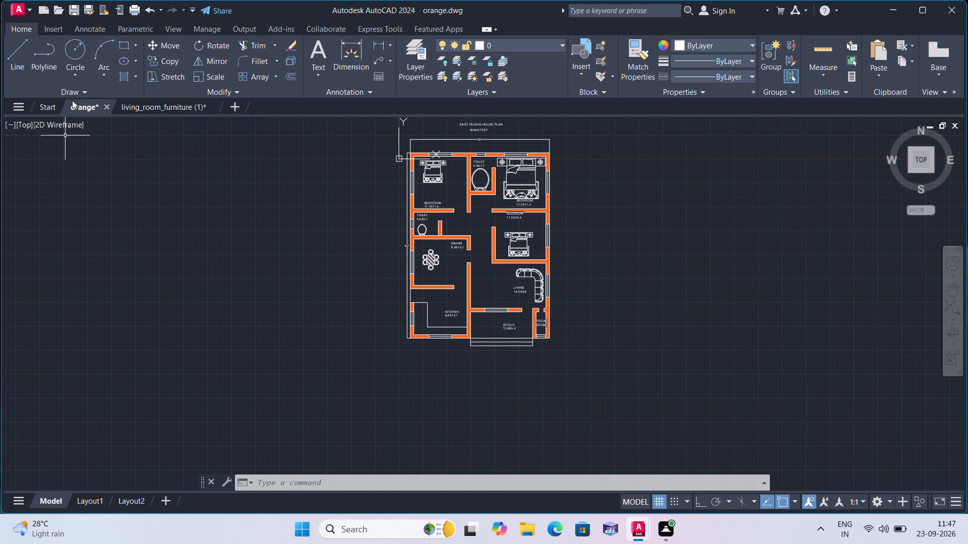
click(11, 10)
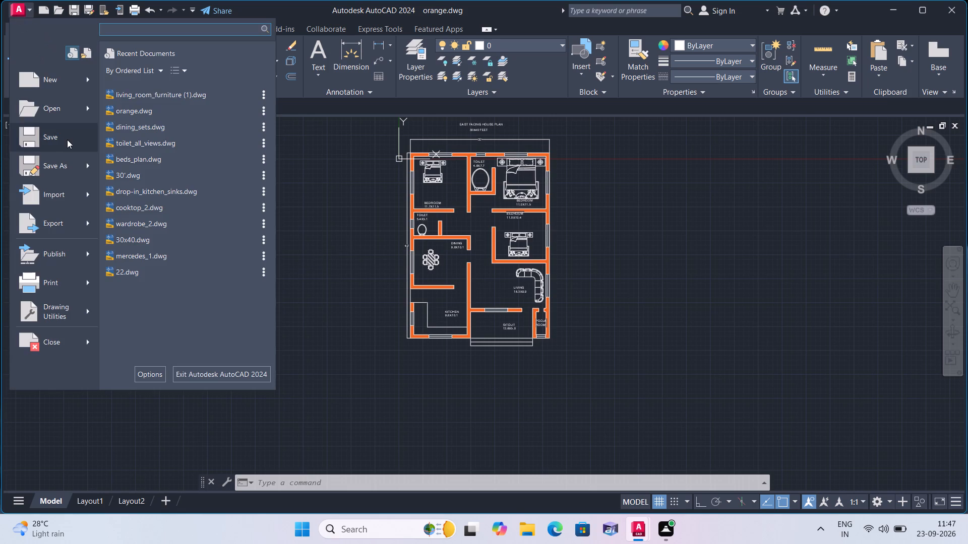
click(69, 162)
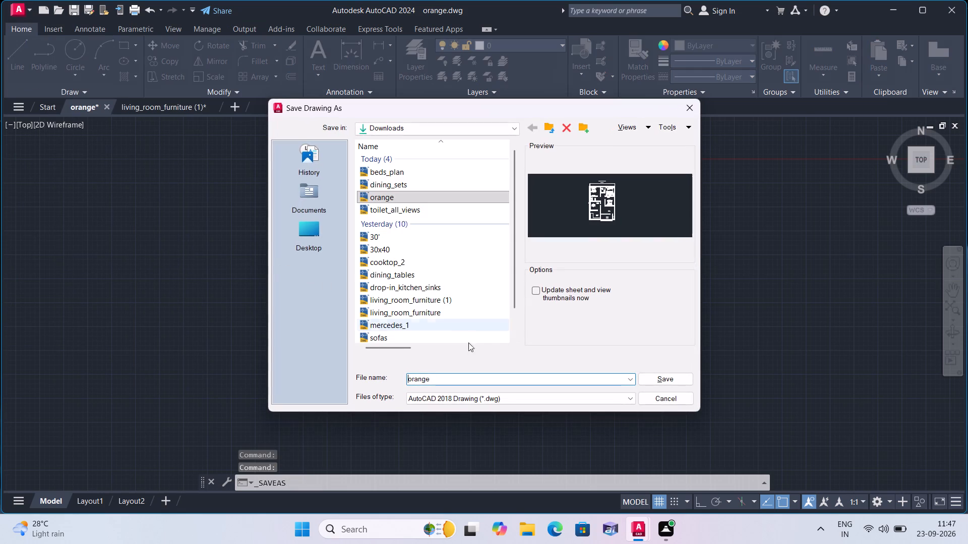
click(433, 382)
key(1)
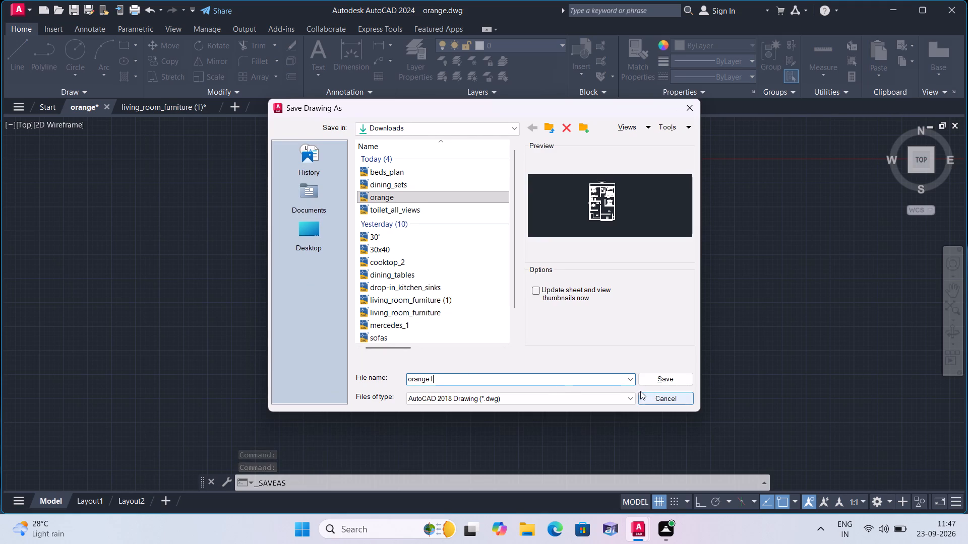
click(658, 381)
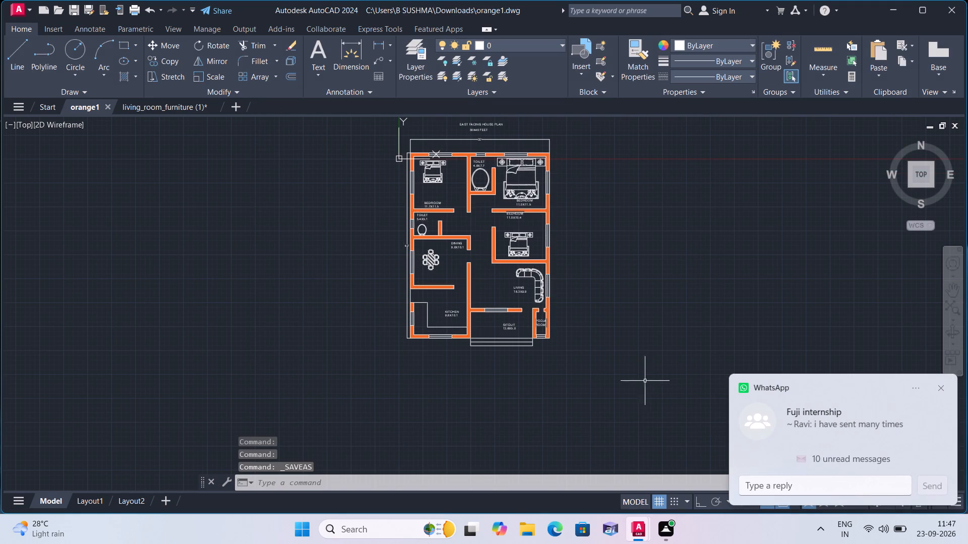
Start a single-sheet Plot using the DWG To PDF.pc3 plotter and ISO A4 (297.00 x 210.00 MM) paper.
scroll(453, 474, down, 1)
scroll(497, 436, down, 1)
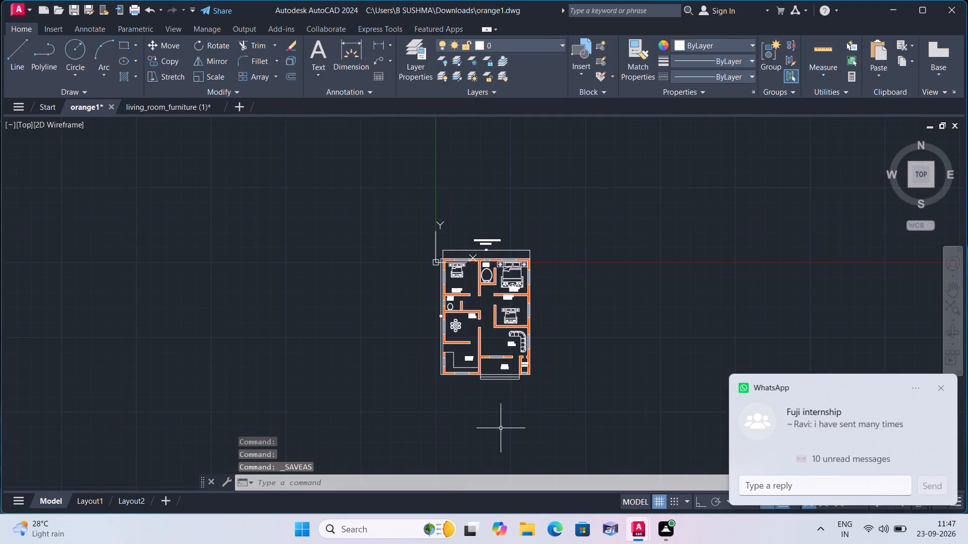
middle_drag(486, 435, 475, 442)
text(plo)
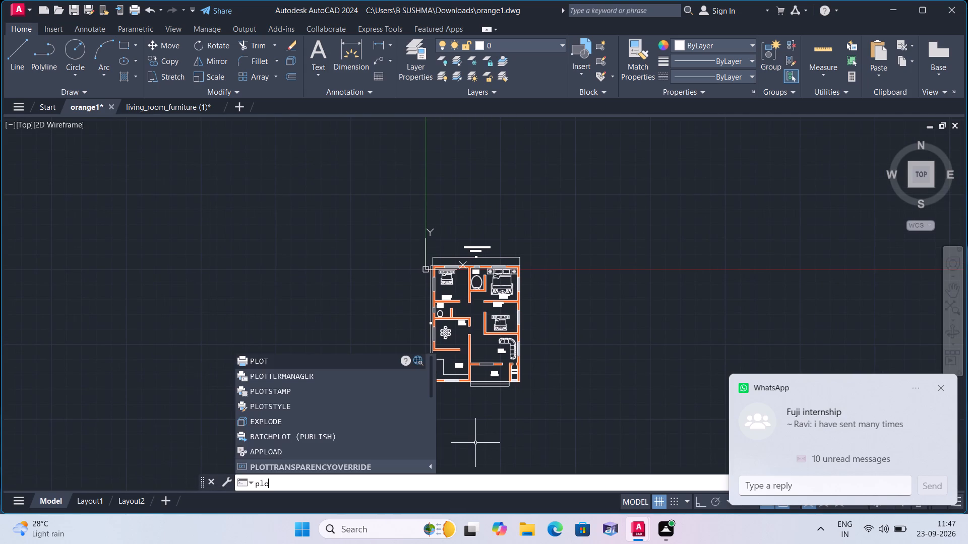
key(space)
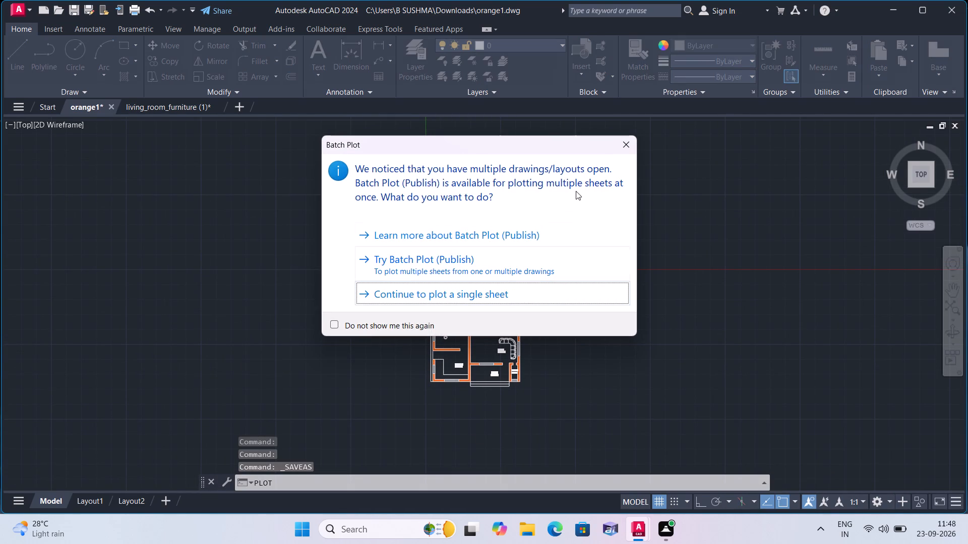
click(625, 142)
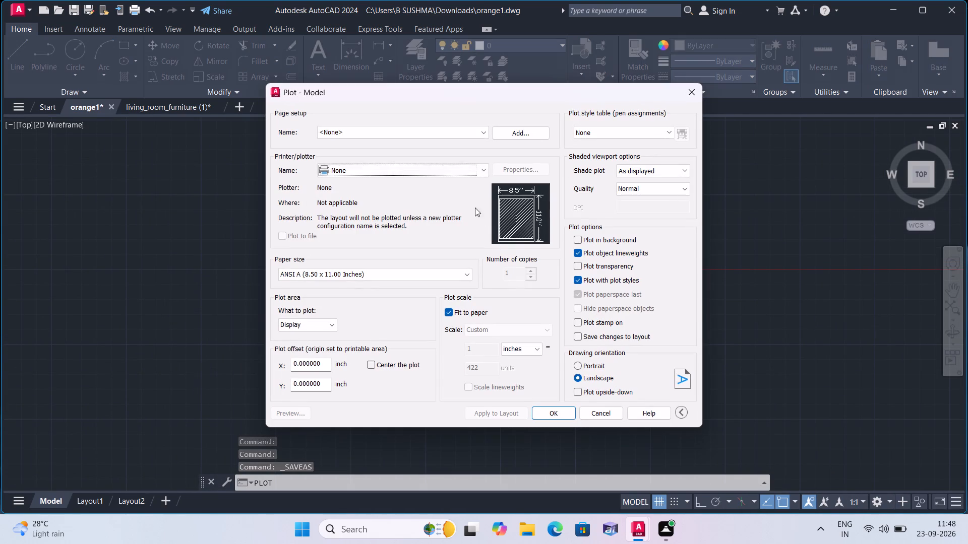
click(445, 171)
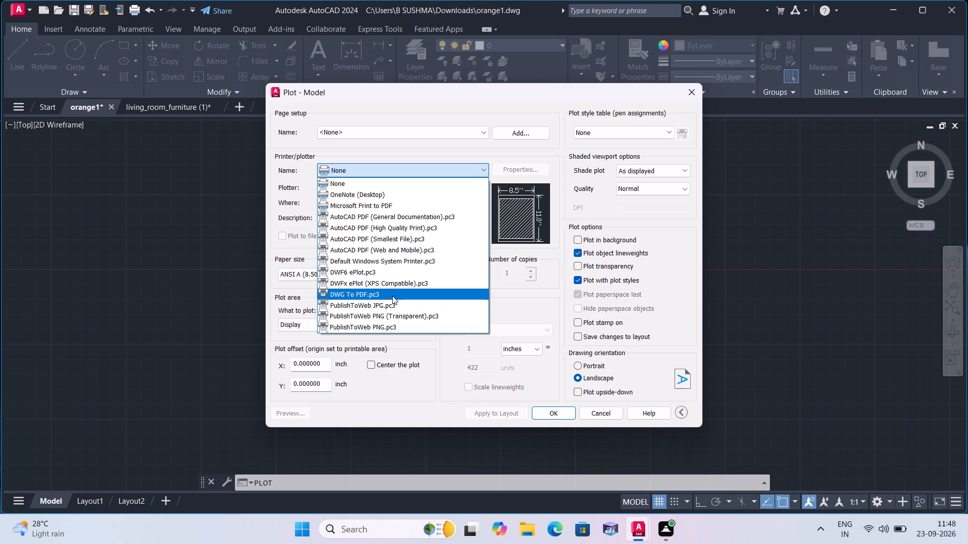
click(392, 296)
click(371, 277)
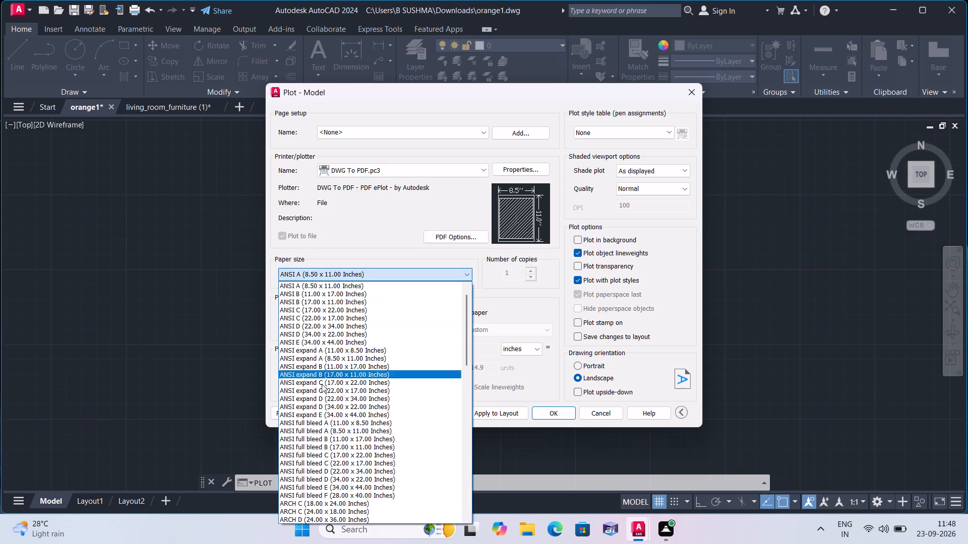
scroll(312, 482, down, 5)
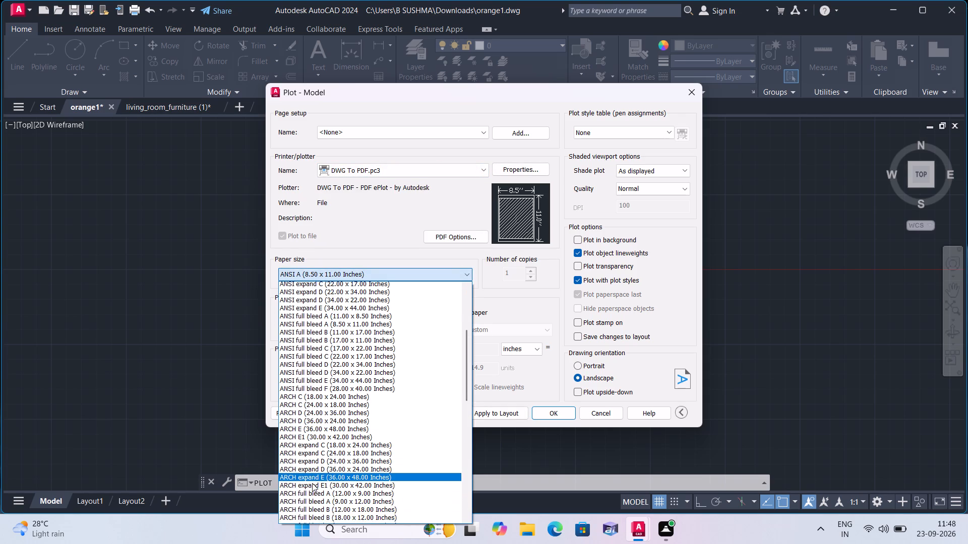
scroll(312, 483, down, 5)
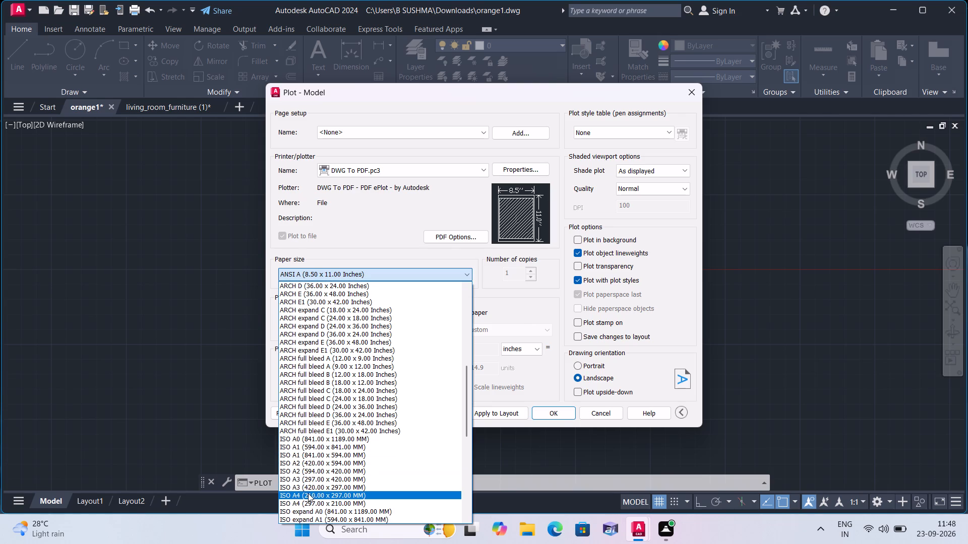
click(304, 503)
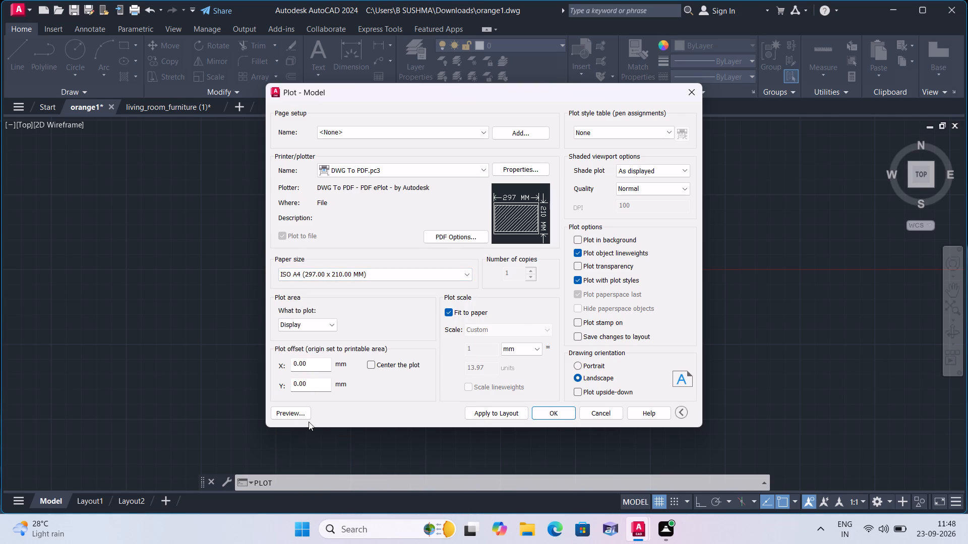
Define the plot area as a window enclosing the whole house plan, including its title and dimensions.
click(329, 328)
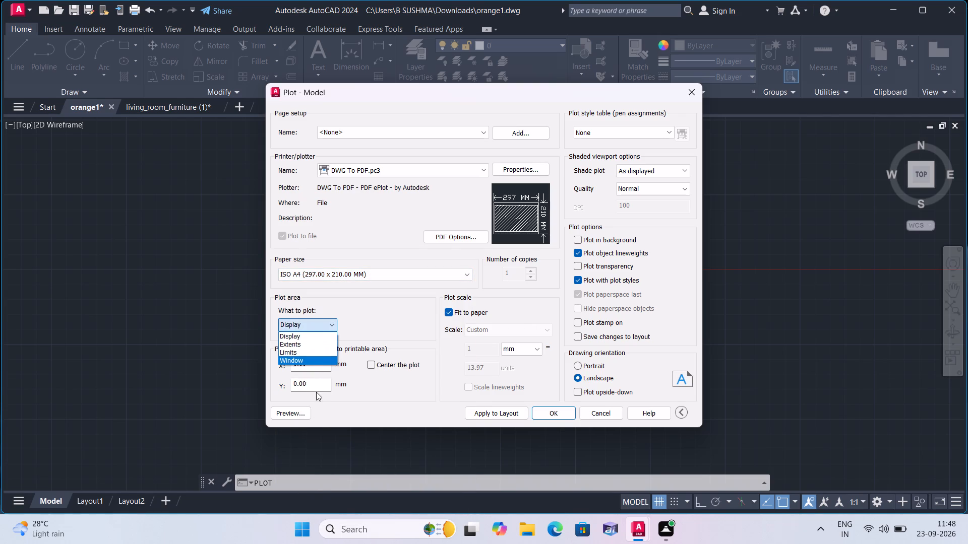
click(308, 356)
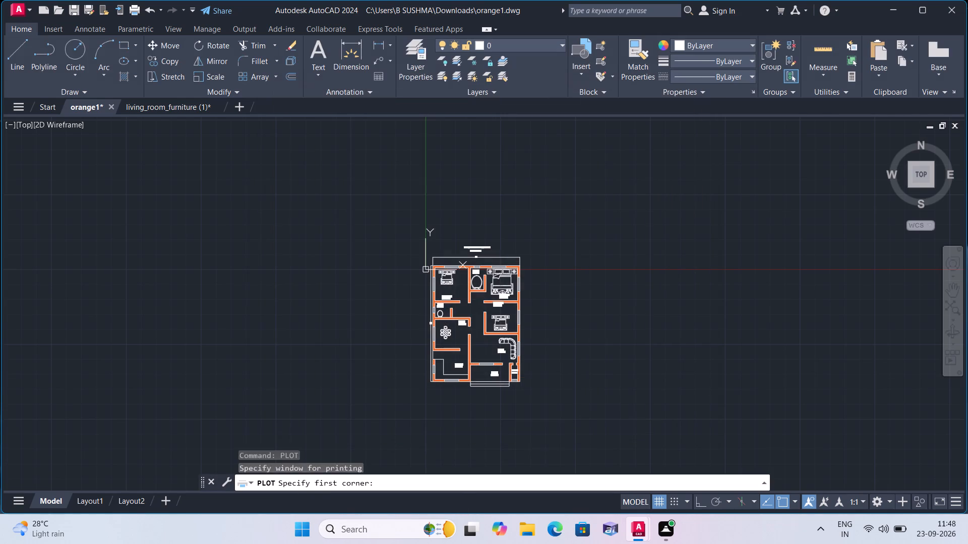
click(405, 196)
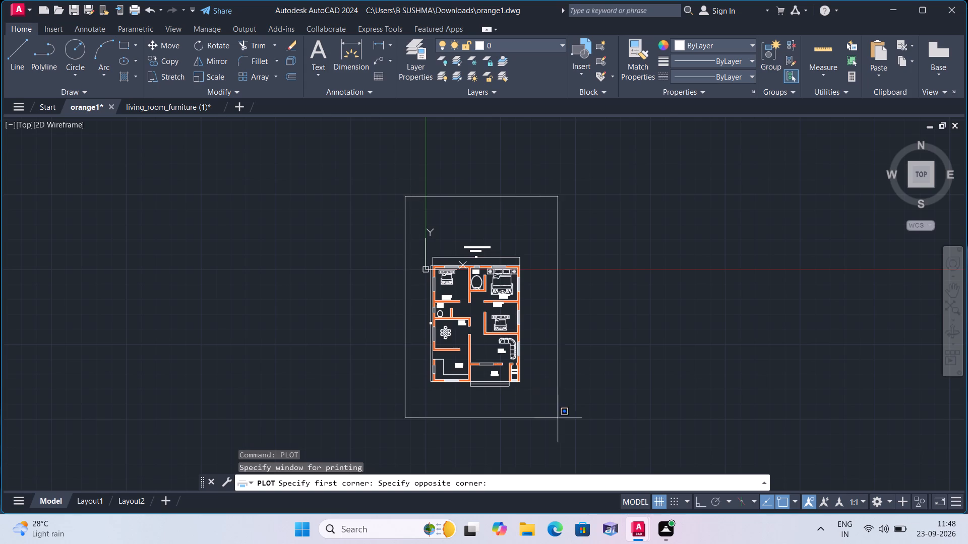
click(594, 469)
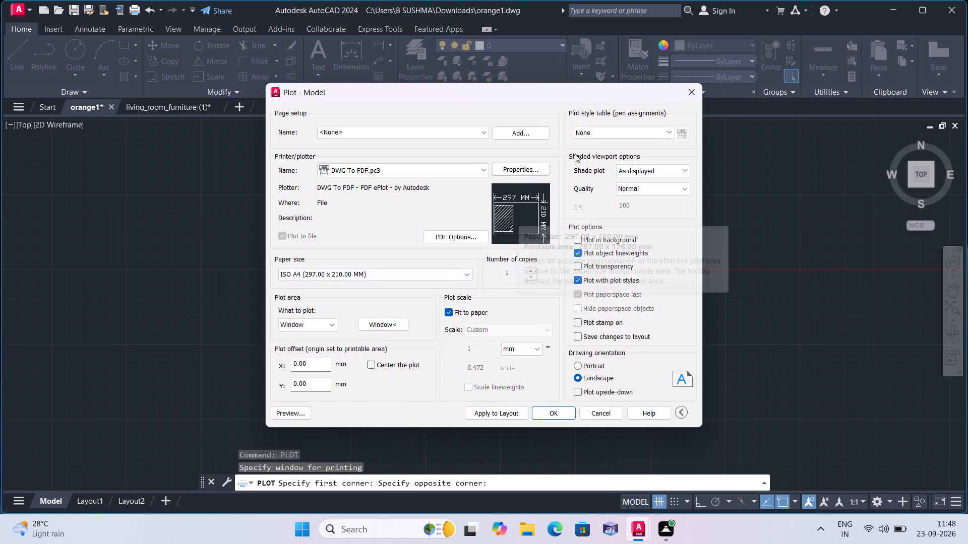
Assign the acad.ctb plot style table and centre the plot on the sheet.
click(595, 132)
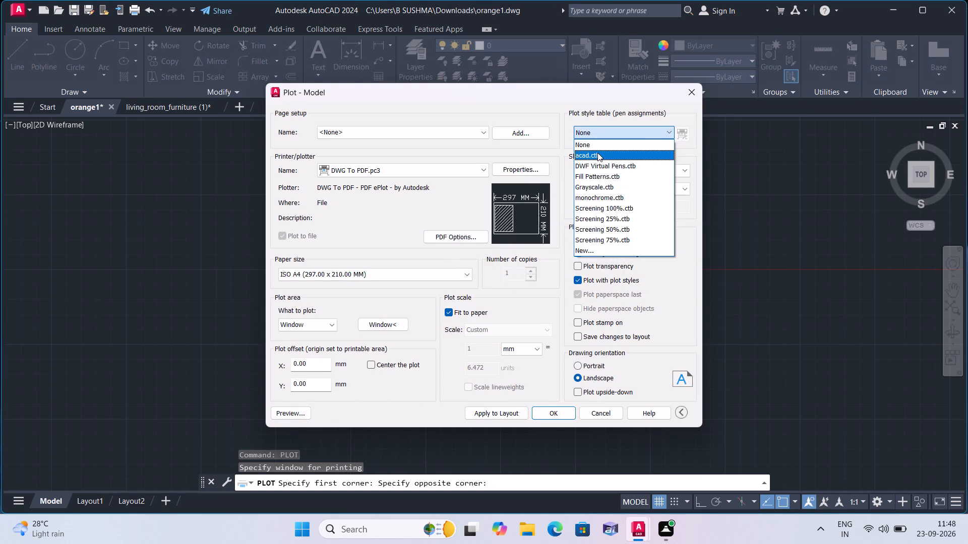
click(597, 153)
click(484, 293)
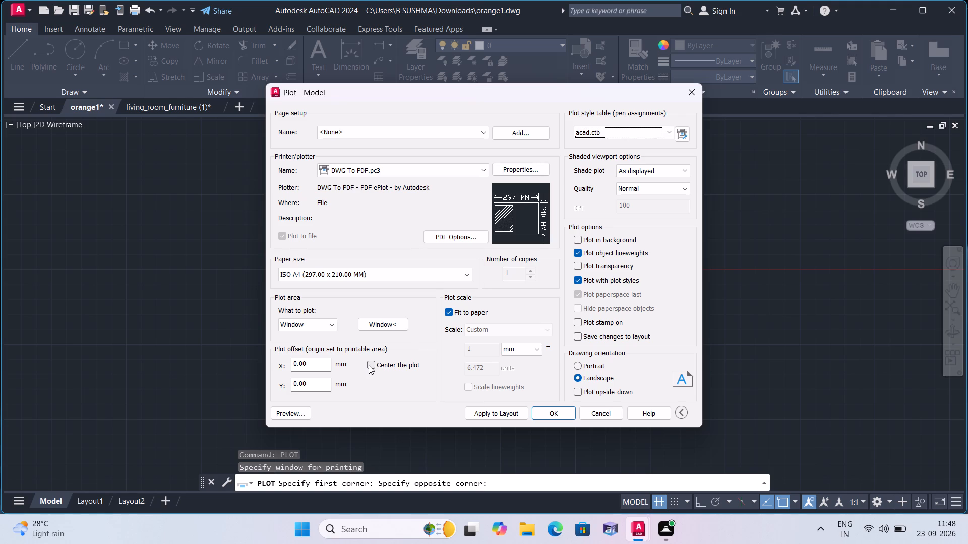
click(369, 365)
Preview the plot, examine the house plan's appearance on the sheet, and return to the plot settings.
click(300, 413)
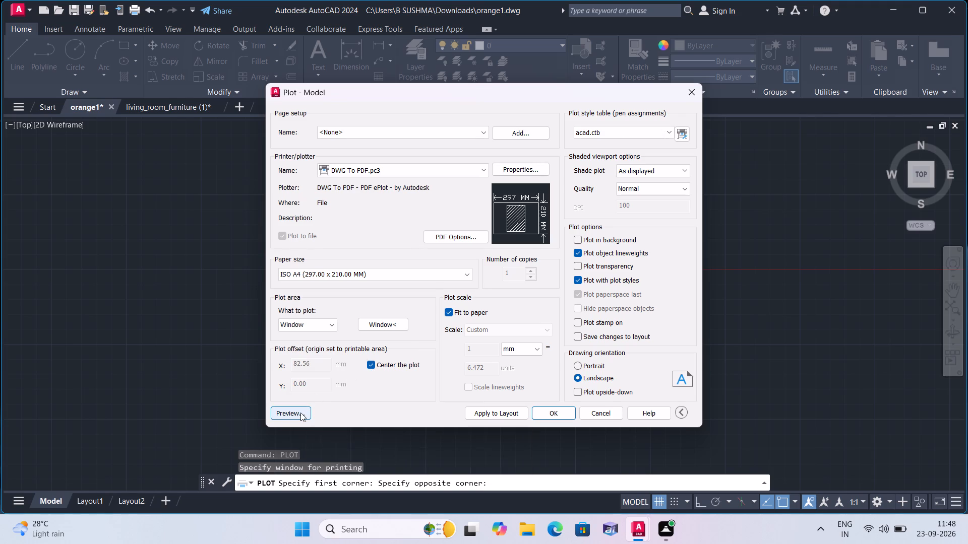
scroll(470, 200, up, 3)
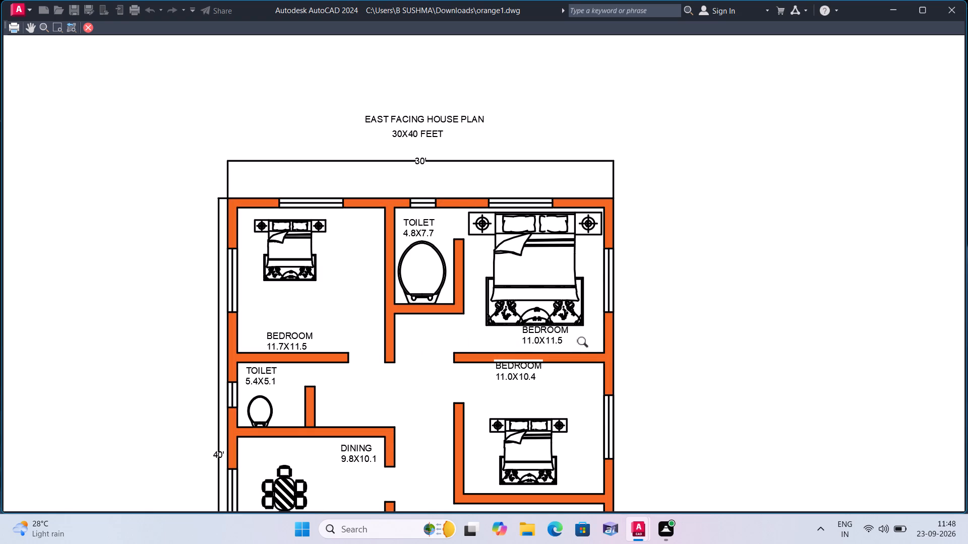
middle_drag(581, 341, 493, 222)
scroll(579, 339, down, 1)
right_click(648, 212)
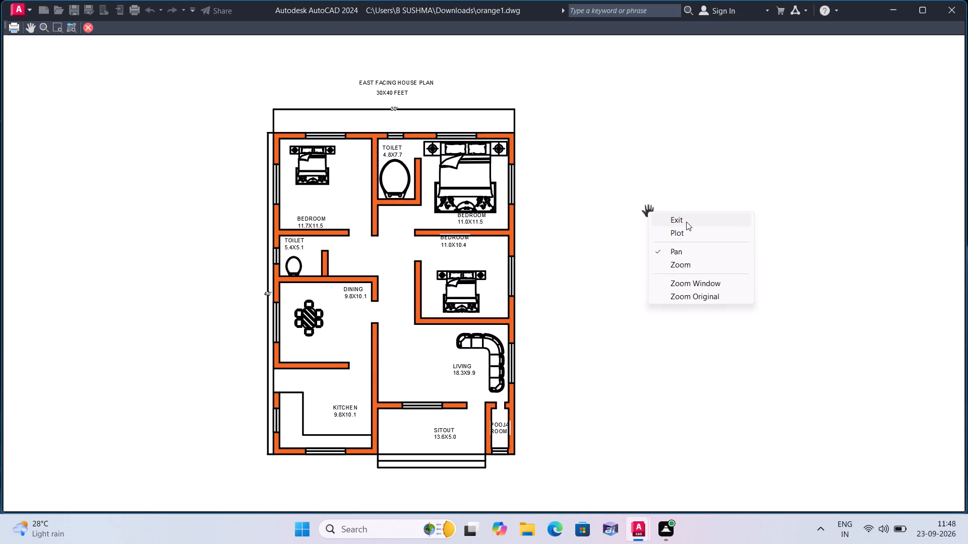
click(686, 221)
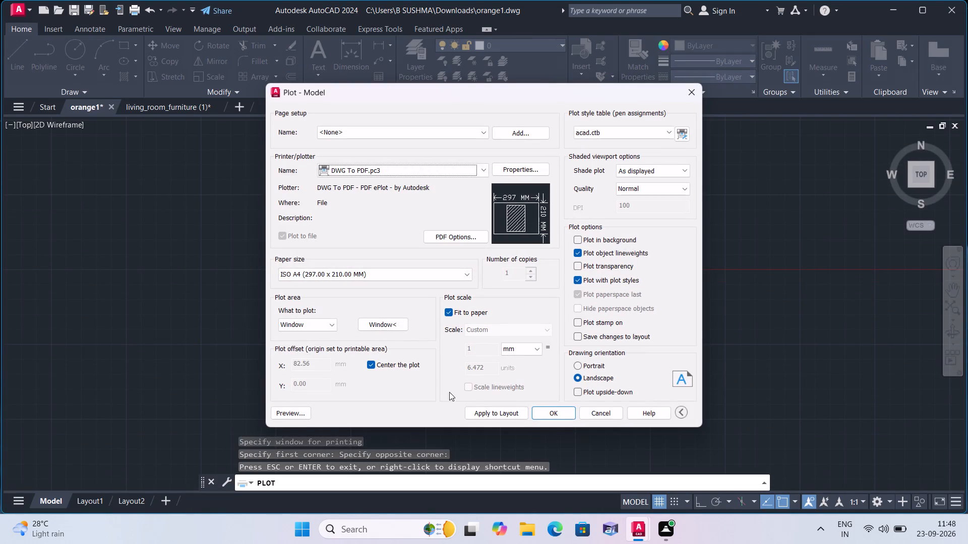
Apply the plot settings to the layout and plot the plan to orange1-Model.pdf in Documents, dismissing the app chooser for opening it.
click(487, 410)
click(556, 413)
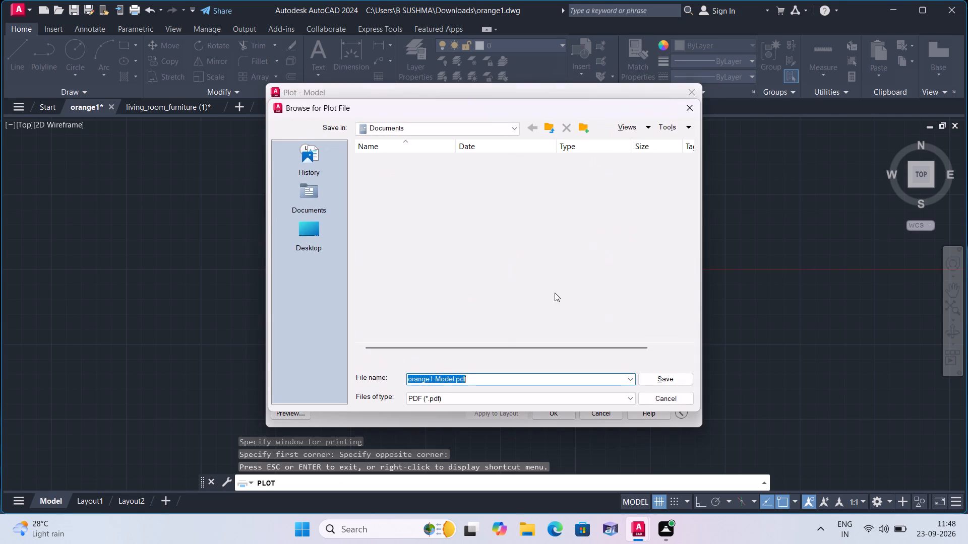
click(661, 375)
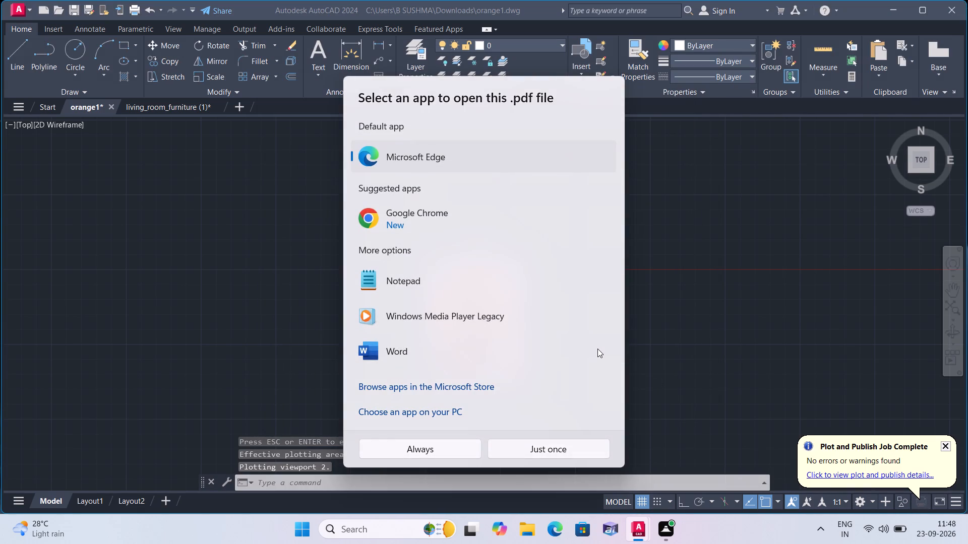
click(664, 294)
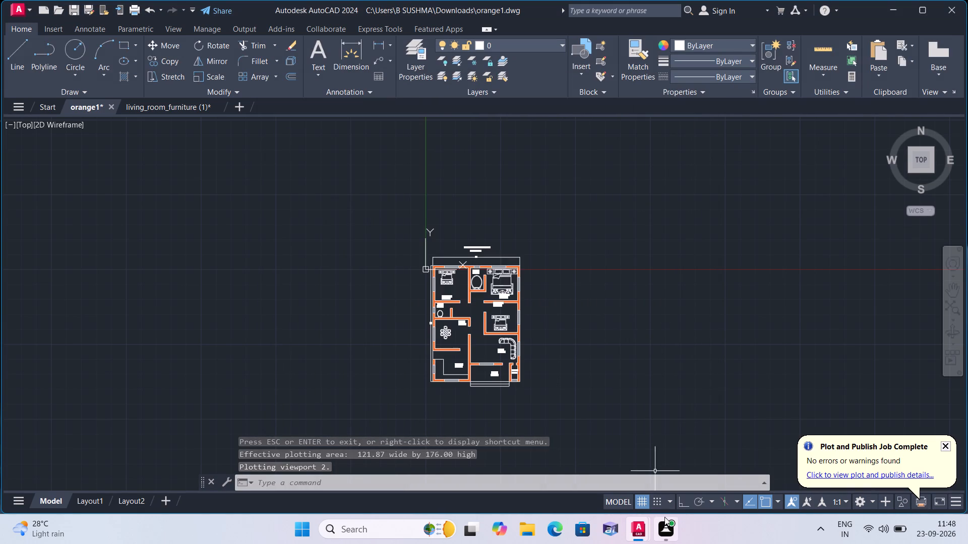
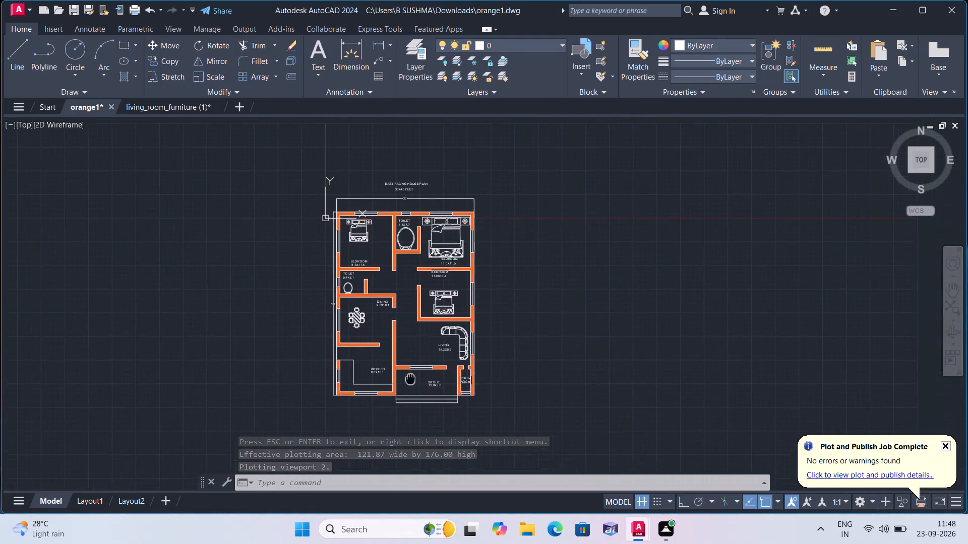
Look over the rooms, walls and furniture of the east-facing house plan.
scroll(405, 381, down, 1)
scroll(395, 380, up, 6)
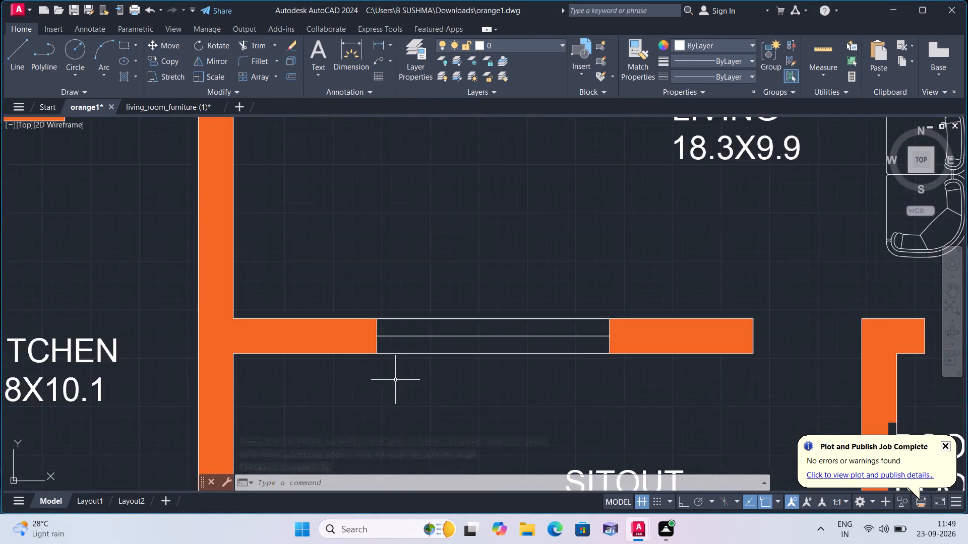
scroll(395, 380, down, 3)
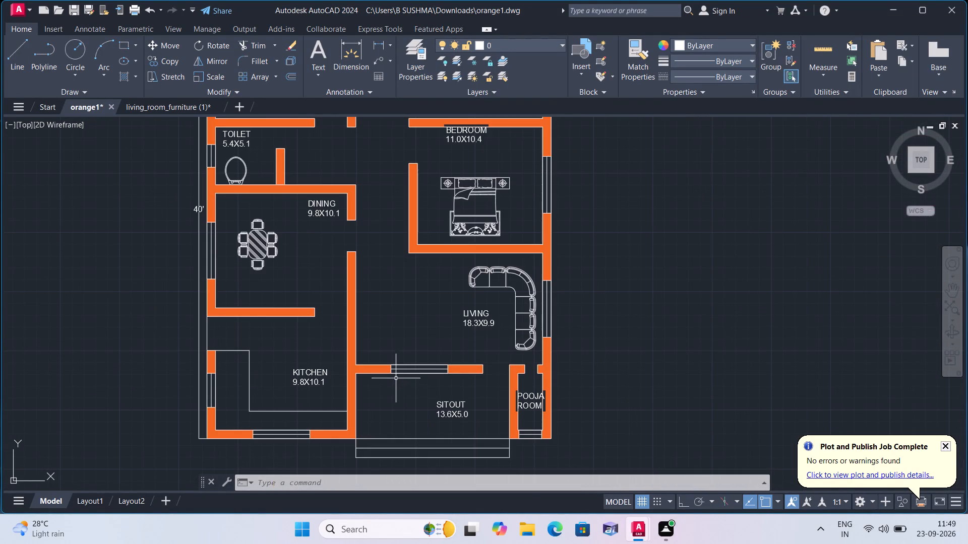
middle_drag(434, 360, 414, 345)
scroll(406, 338, down, 1)
middle_drag(405, 335, 407, 342)
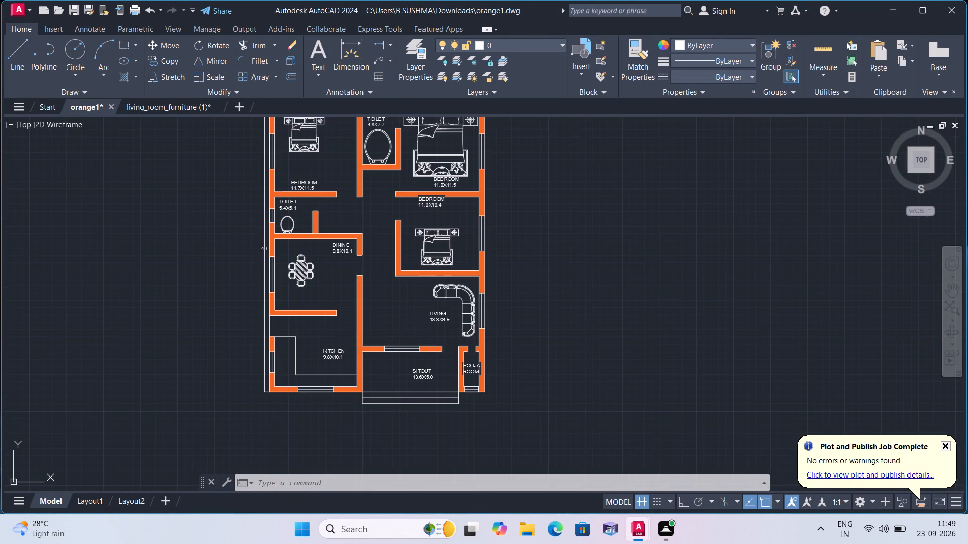
middle_drag(407, 342, 406, 374)
scroll(406, 374, down, 1)
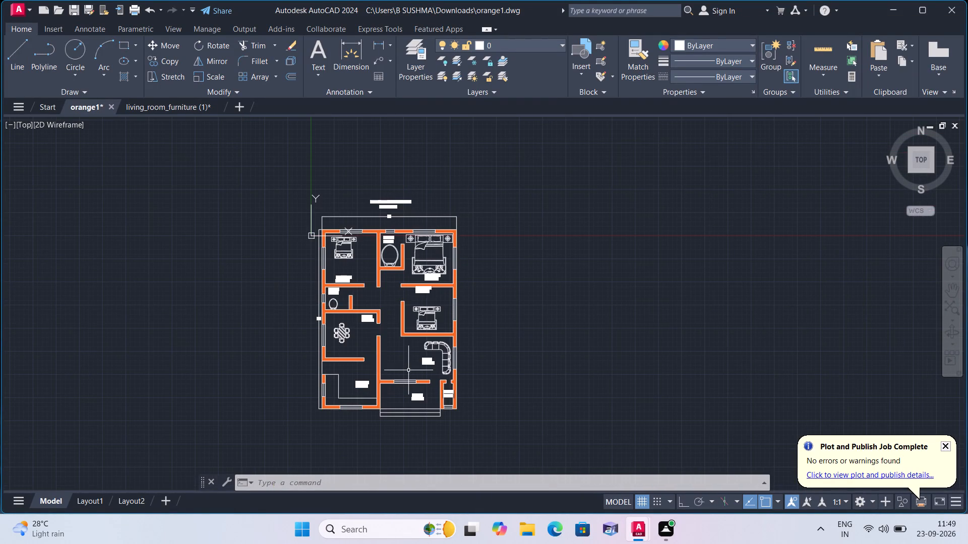
scroll(360, 332, up, 2)
middle_drag(360, 331, 315, 385)
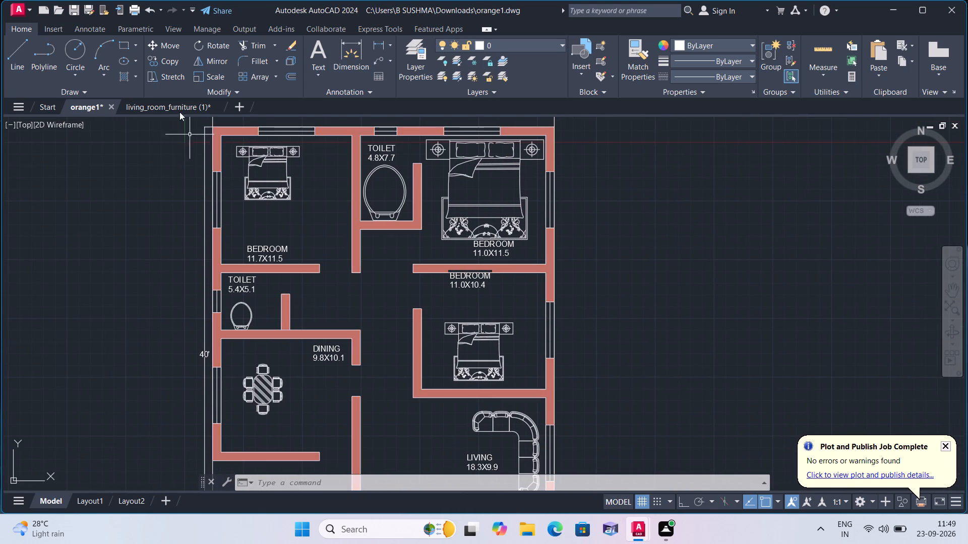
Close the living_room_furniture (1) drawing and save its changes.
click(218, 105)
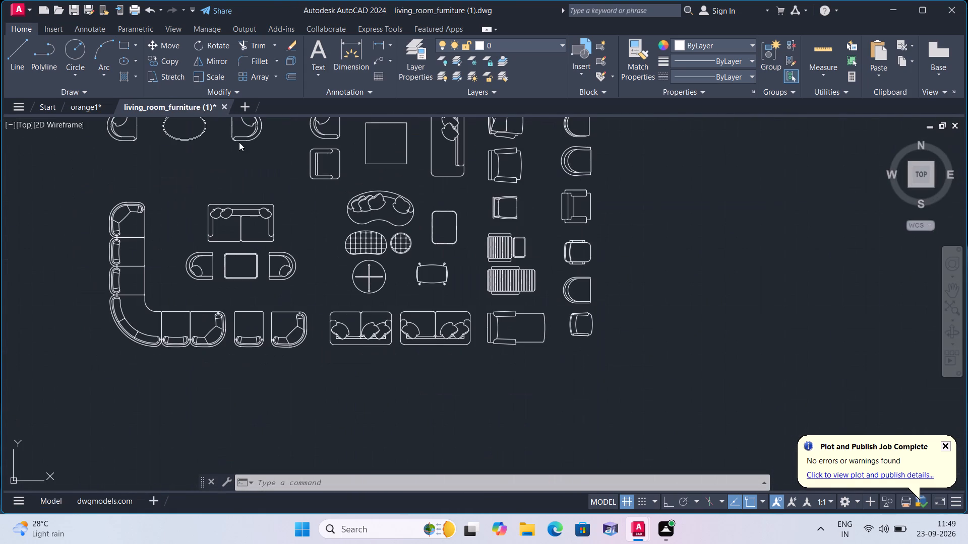
click(446, 288)
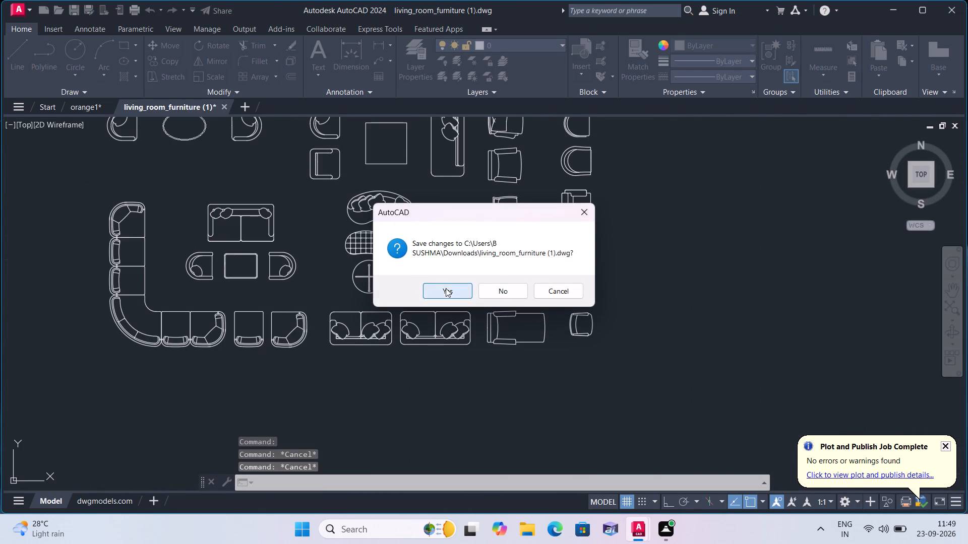
Examine the whole house plan, checking the room layout and how the furniture is sized in each room.
scroll(445, 286, down, 1)
middle_drag(442, 274, 413, 341)
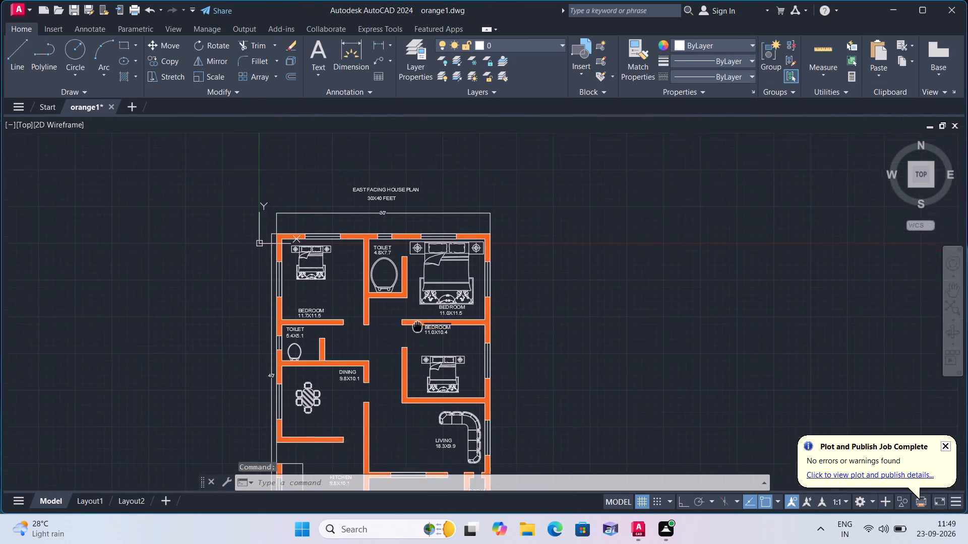
middle_drag(413, 341, 410, 350)
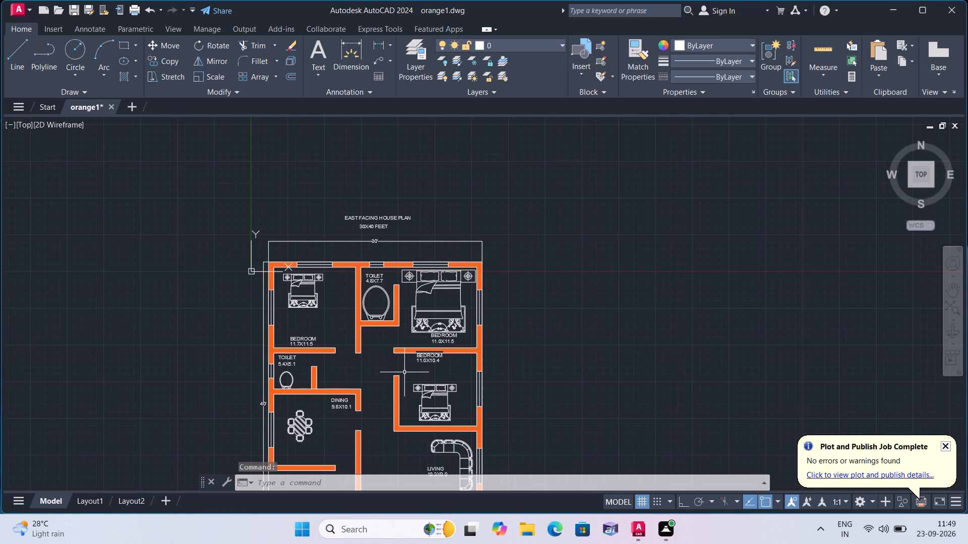
middle_drag(403, 363, 375, 248)
scroll(387, 292, down, 1)
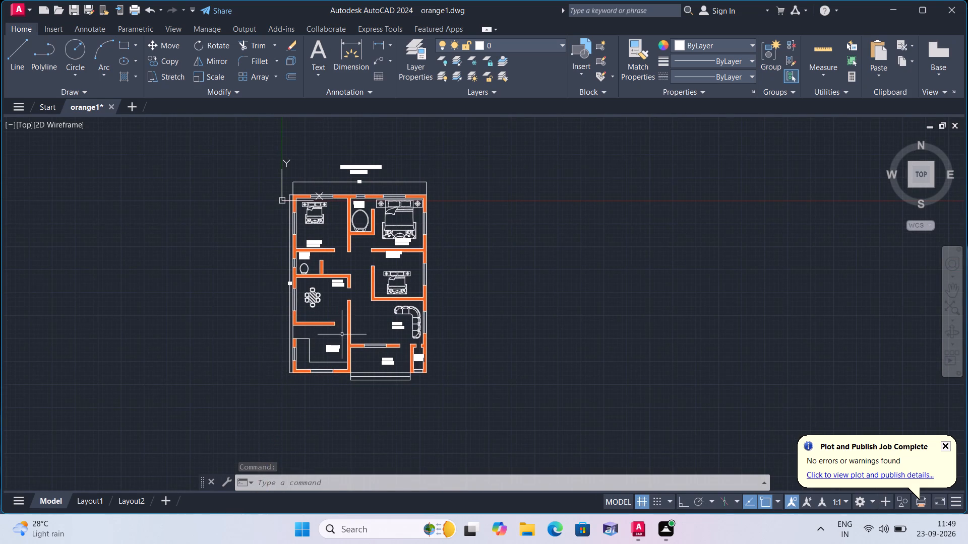
scroll(336, 367, up, 1)
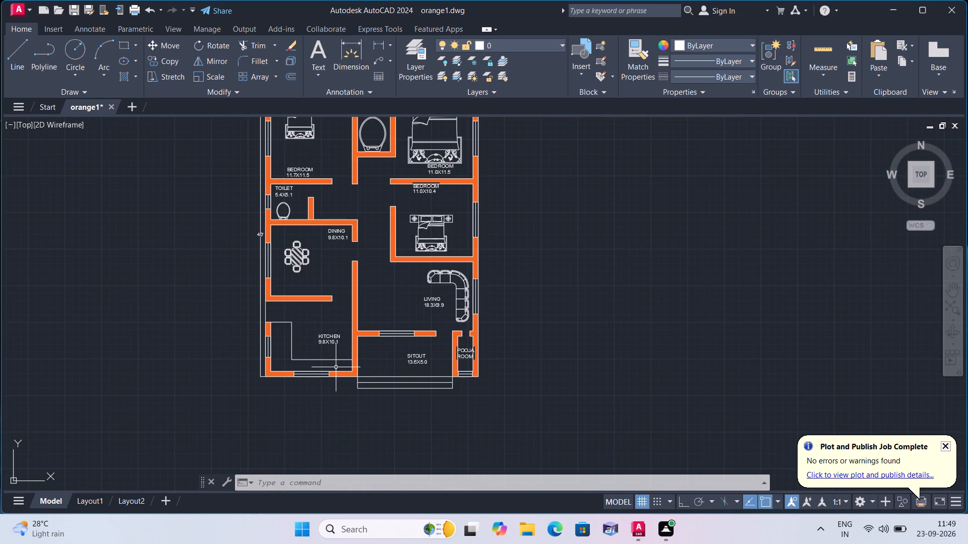
scroll(336, 367, down, 3)
middle_drag(335, 370, 360, 305)
scroll(354, 326, down, 1)
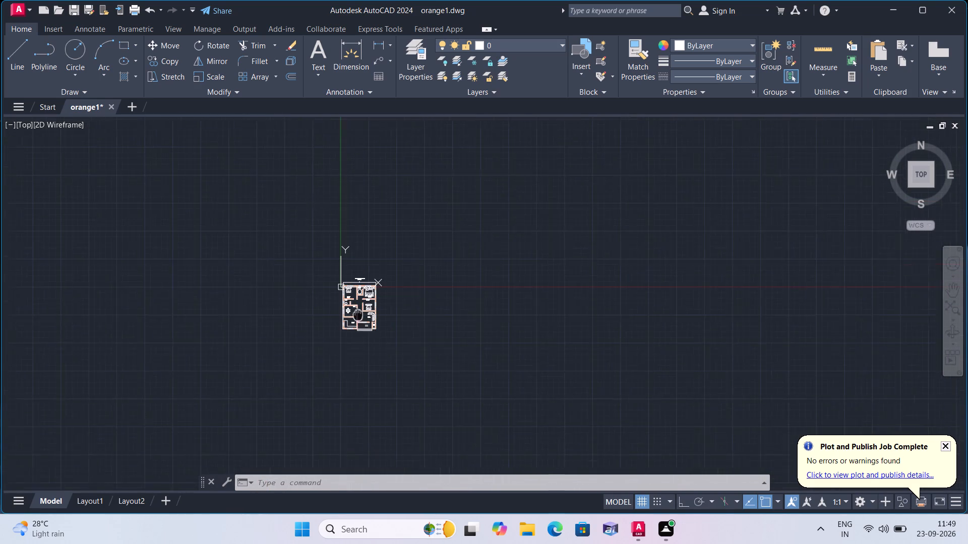
middle_drag(360, 305, 360, 305)
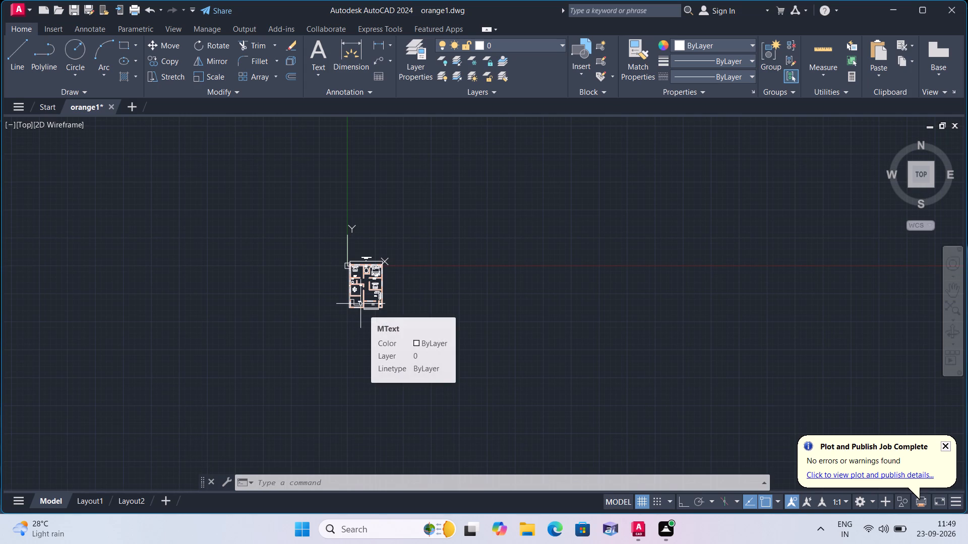
scroll(360, 304, down, 1)
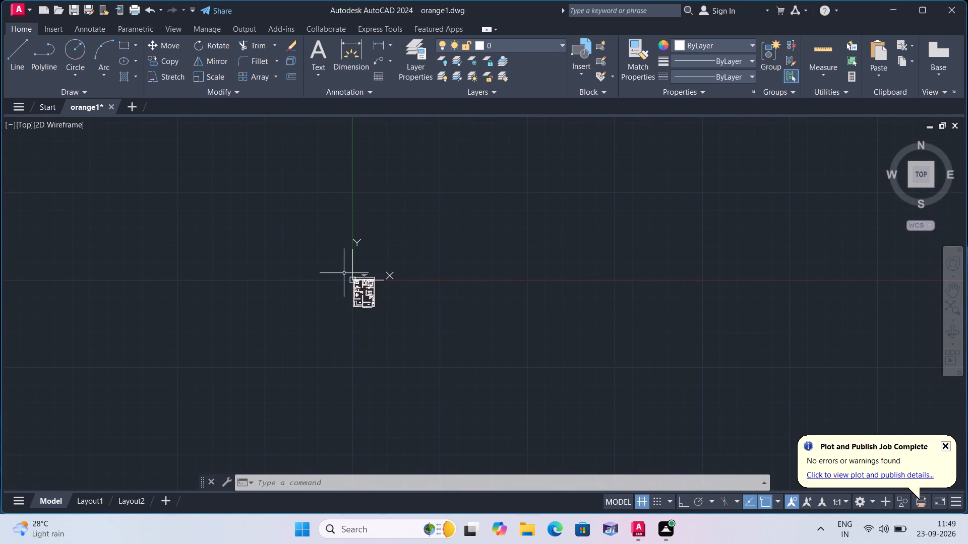
scroll(344, 273, down, 1)
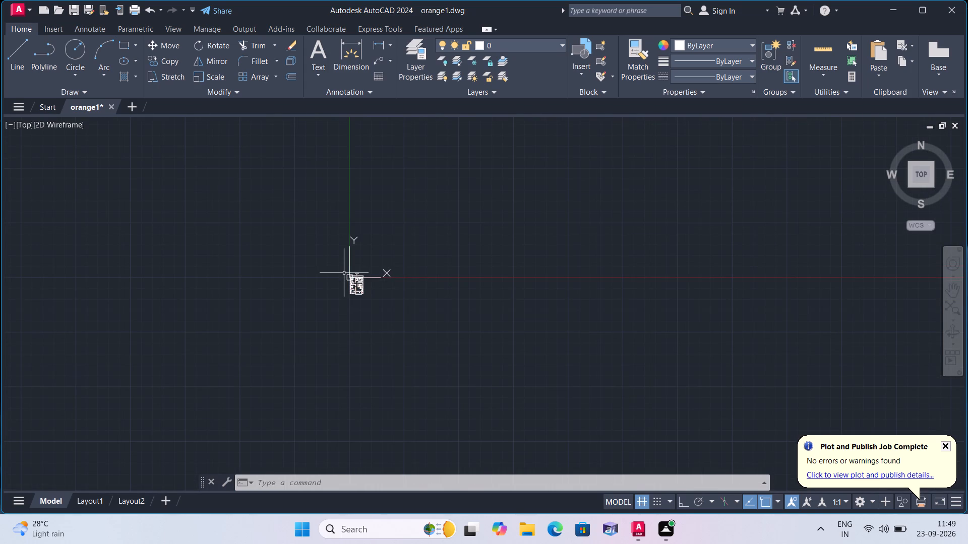
middle_drag(345, 273, 354, 386)
middle_drag(365, 334, 338, 383)
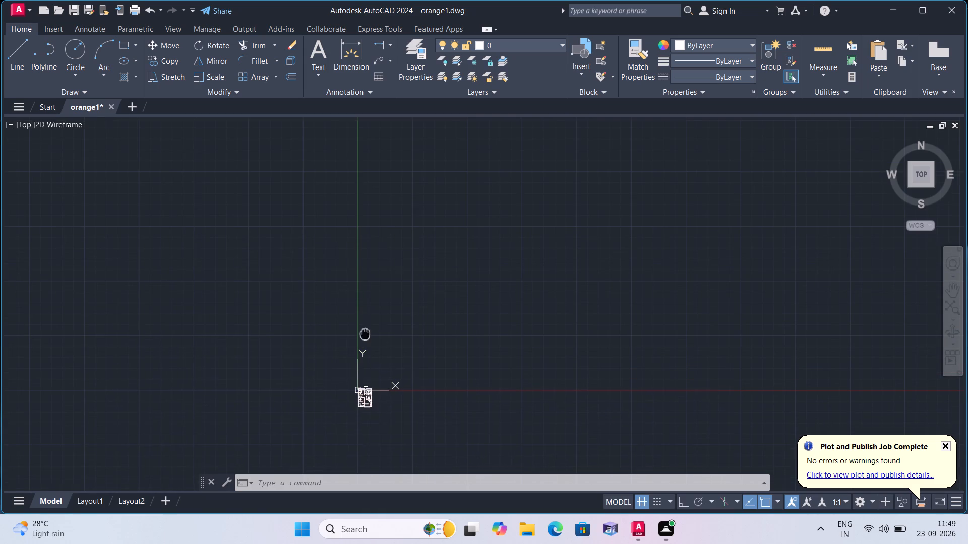
middle_drag(338, 383, 333, 415)
scroll(361, 465, up, 1)
middle_drag(356, 454, 340, 290)
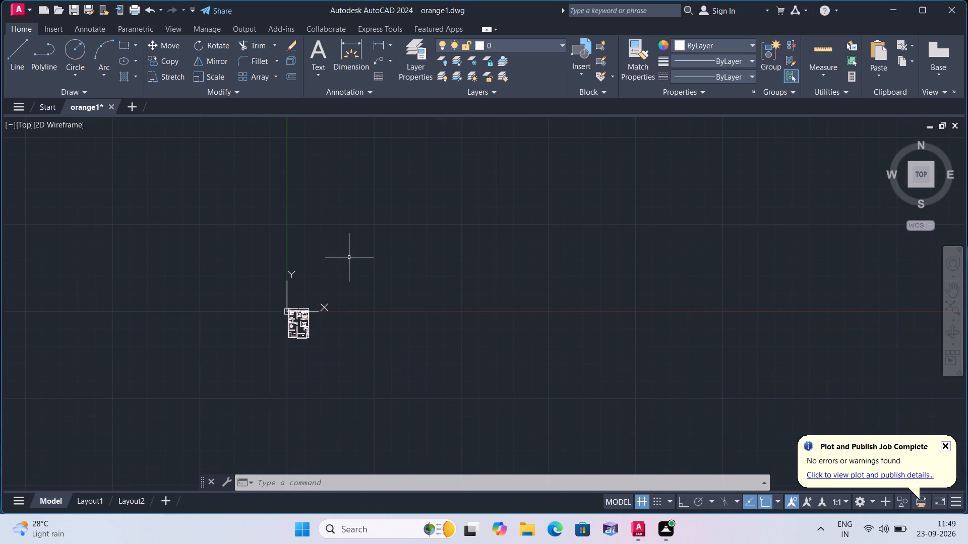
scroll(332, 285, up, 3)
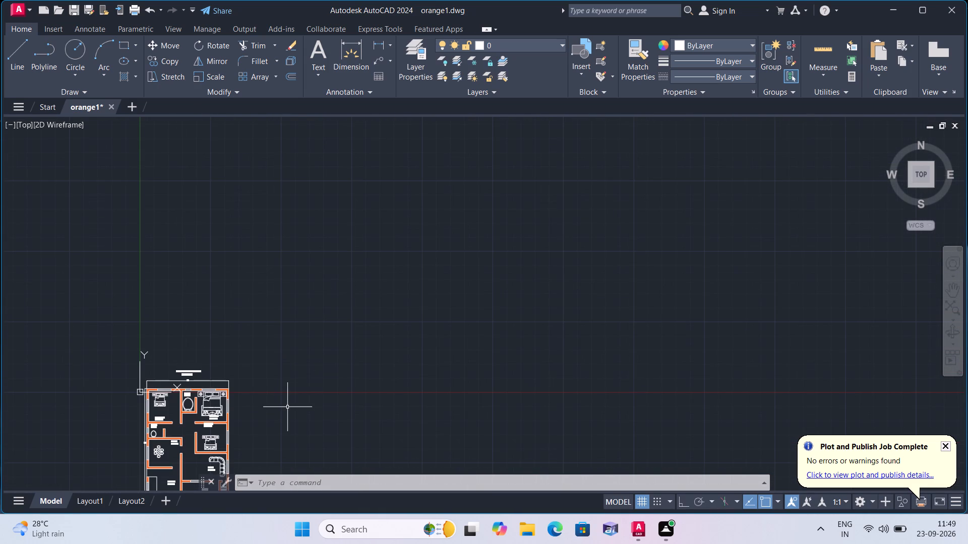
middle_drag(287, 409, 373, 289)
scroll(366, 298, down, 1)
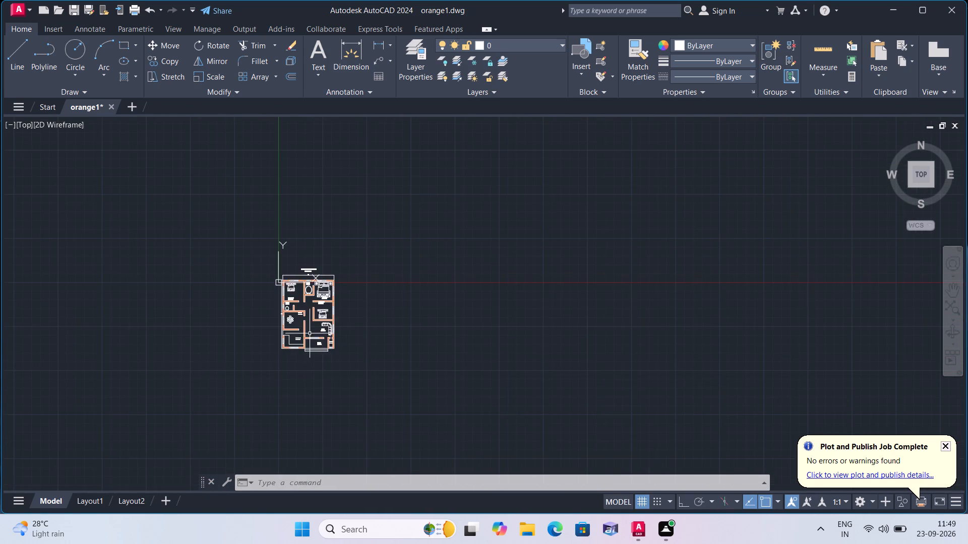
scroll(300, 348, up, 3)
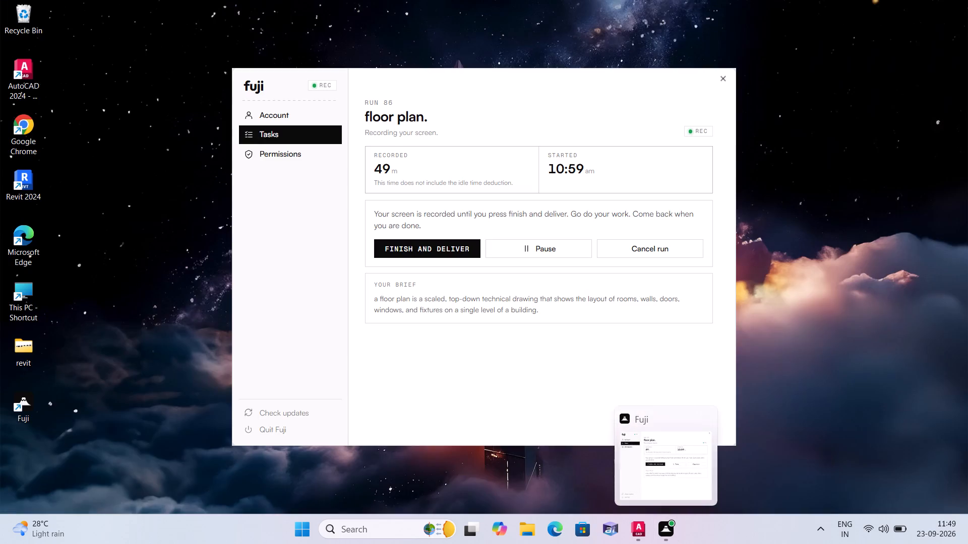
scroll(357, 246, down, 1)
middle_drag(355, 256, 345, 288)
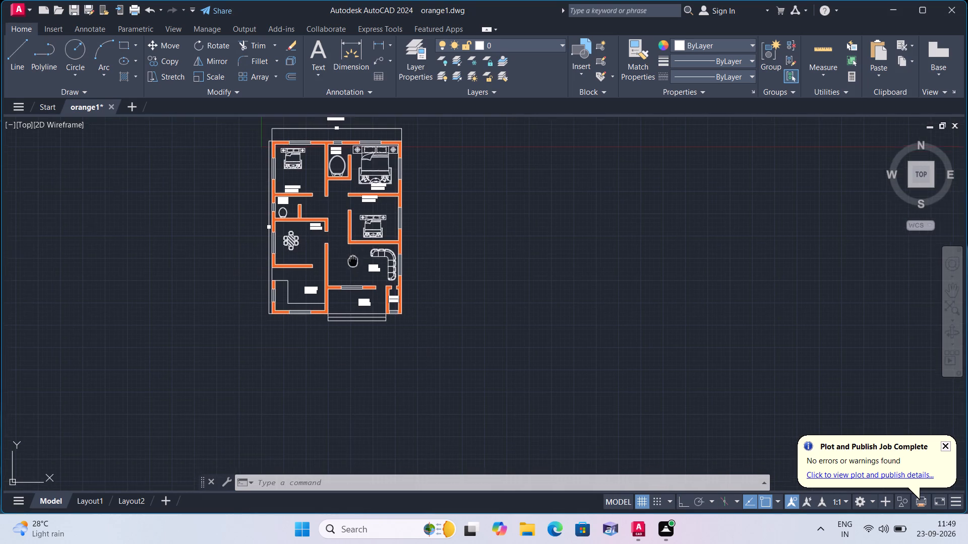
middle_drag(345, 288, 328, 404)
scroll(328, 404, down, 2)
scroll(325, 384, up, 2)
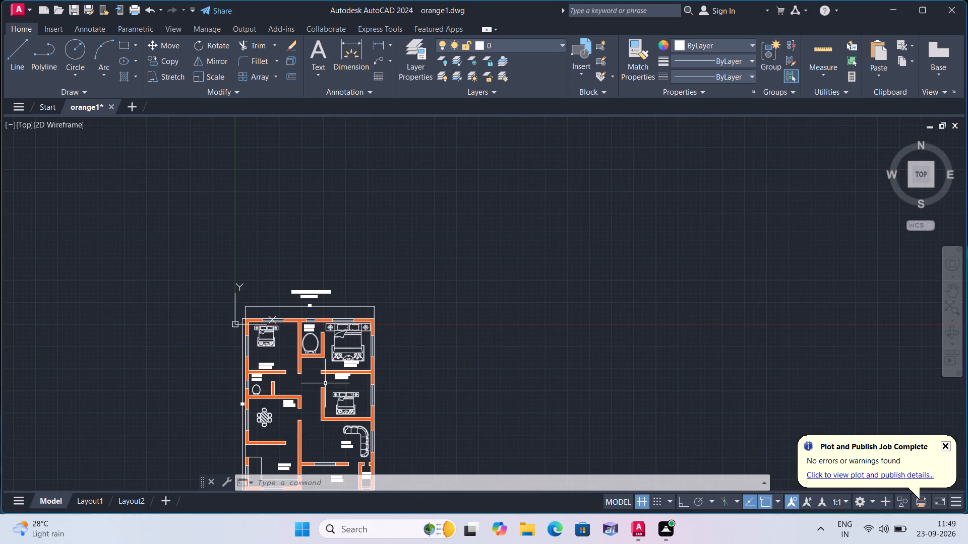
middle_drag(325, 383, 321, 306)
scroll(299, 369, up, 2)
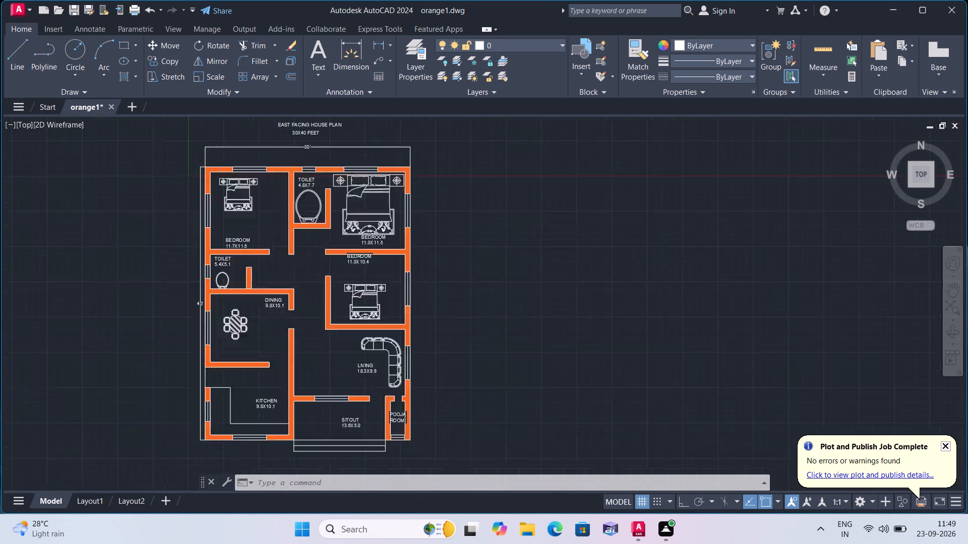
scroll(299, 369, up, 1)
scroll(198, 292, down, 1)
middle_drag(198, 293, 208, 312)
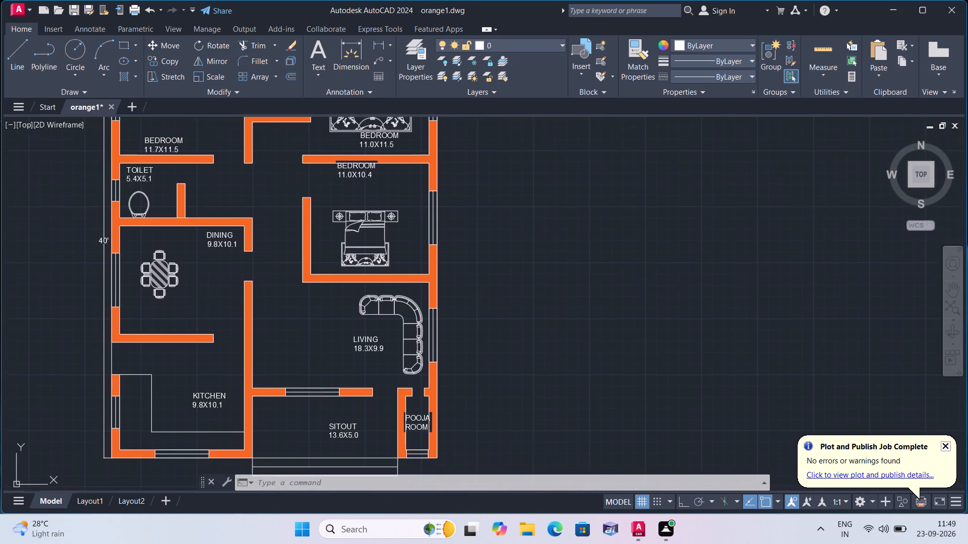
middle_drag(208, 312, 251, 387)
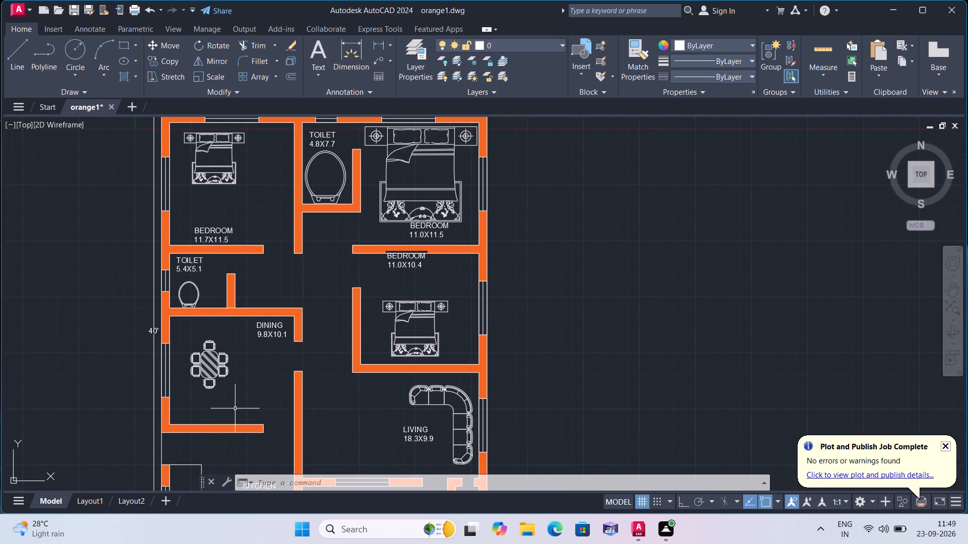
Scale up the dining table set about its centre so it fills more of the dining room.
click(236, 413)
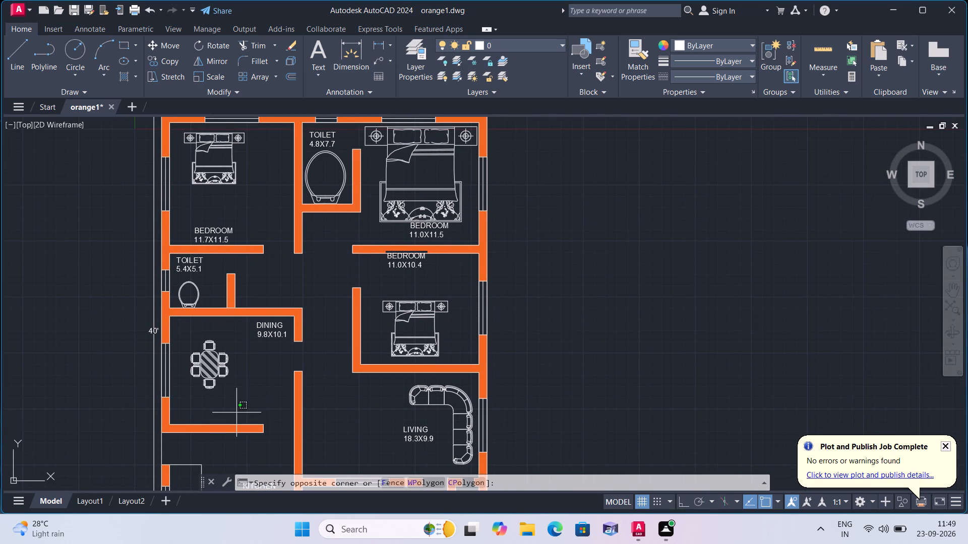
click(186, 327)
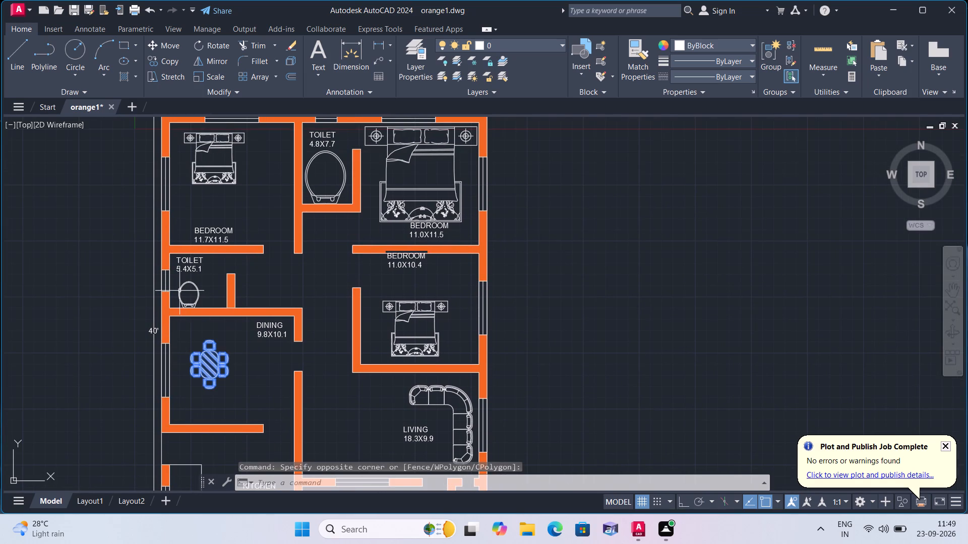
drag(216, 74, 222, 85)
click(211, 367)
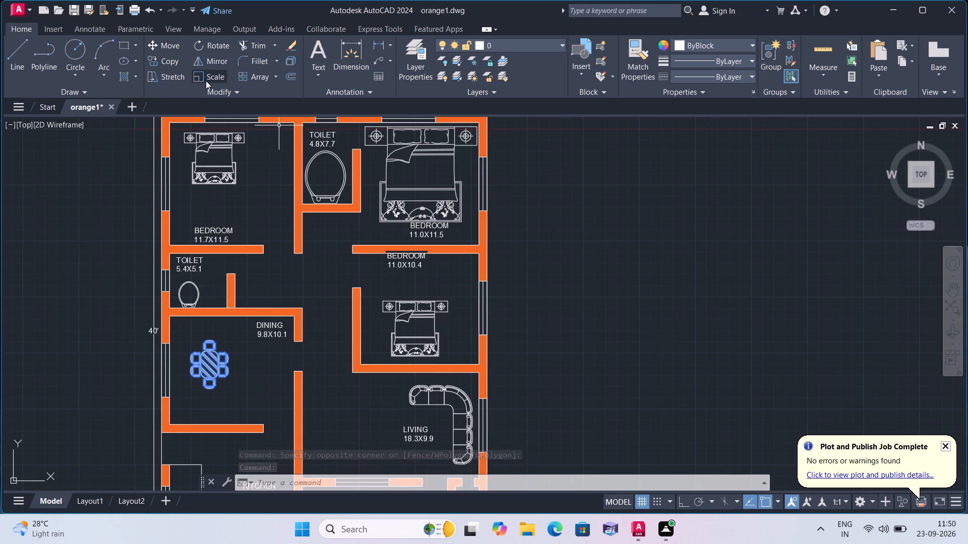
drag(211, 77, 216, 77)
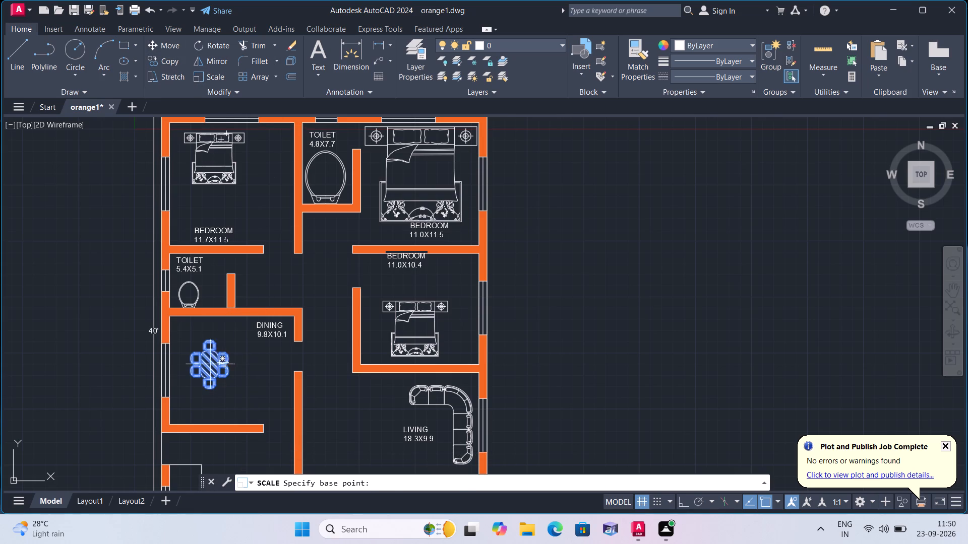
click(208, 363)
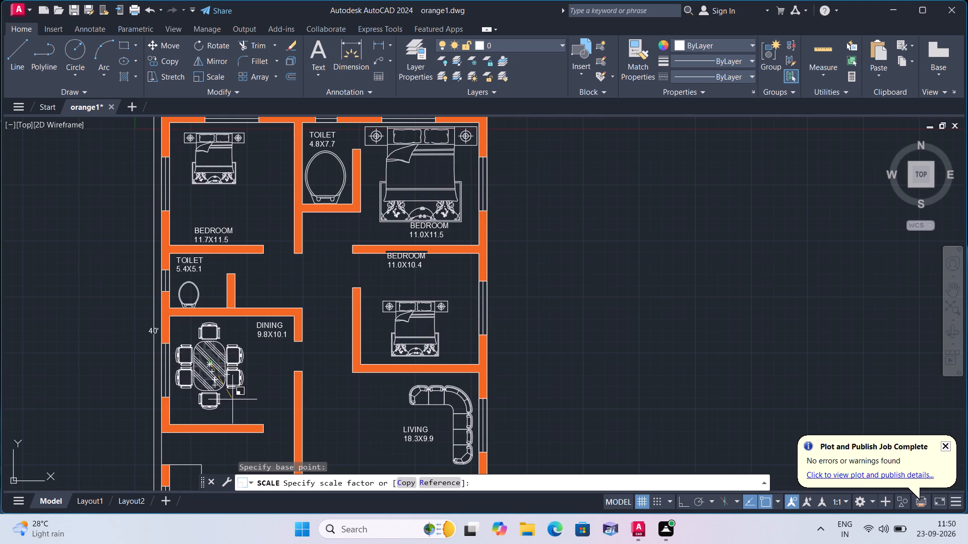
click(233, 400)
Scale up the bed set in the 11.0X10.4 bedroom slightly, using a base point at its headboard pillows.
scroll(233, 401, down, 2)
scroll(319, 375, up, 3)
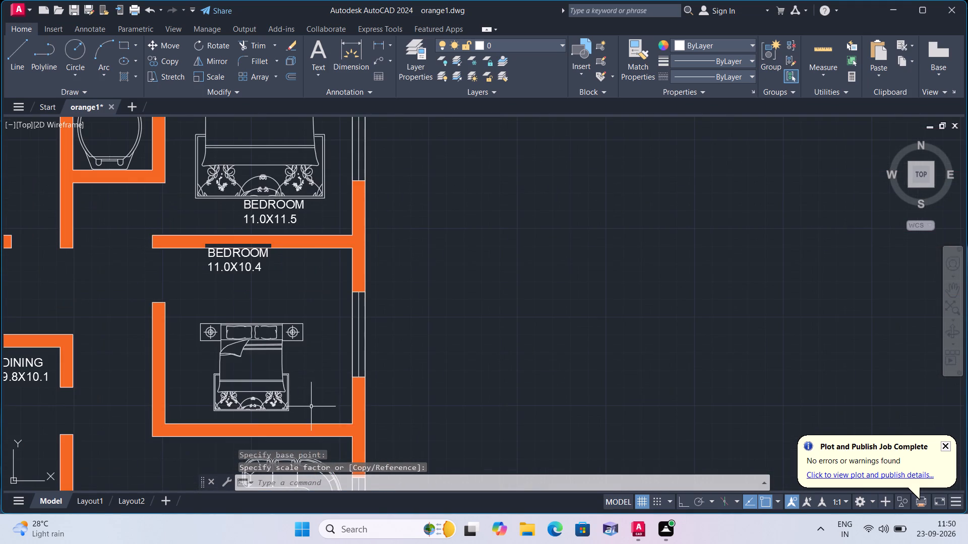
click(309, 429)
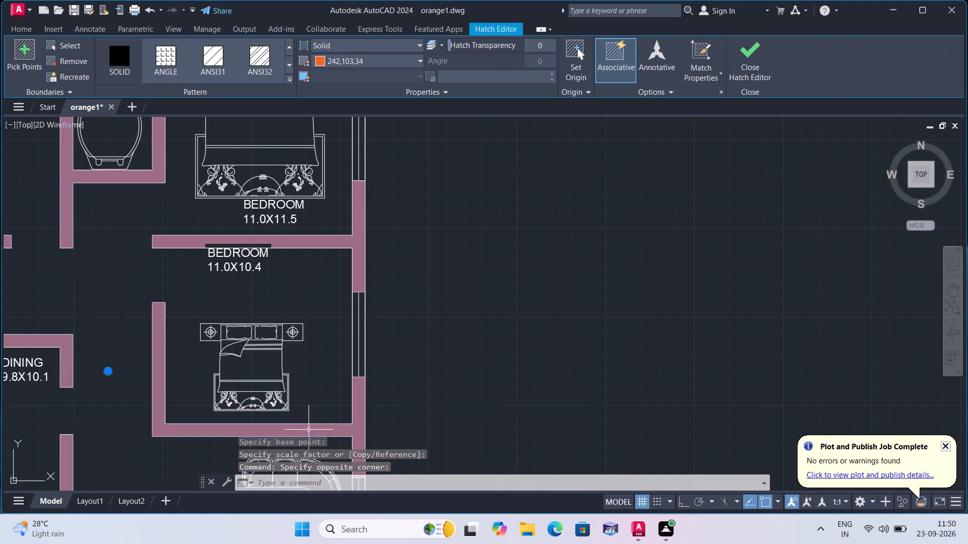
key(Escape)
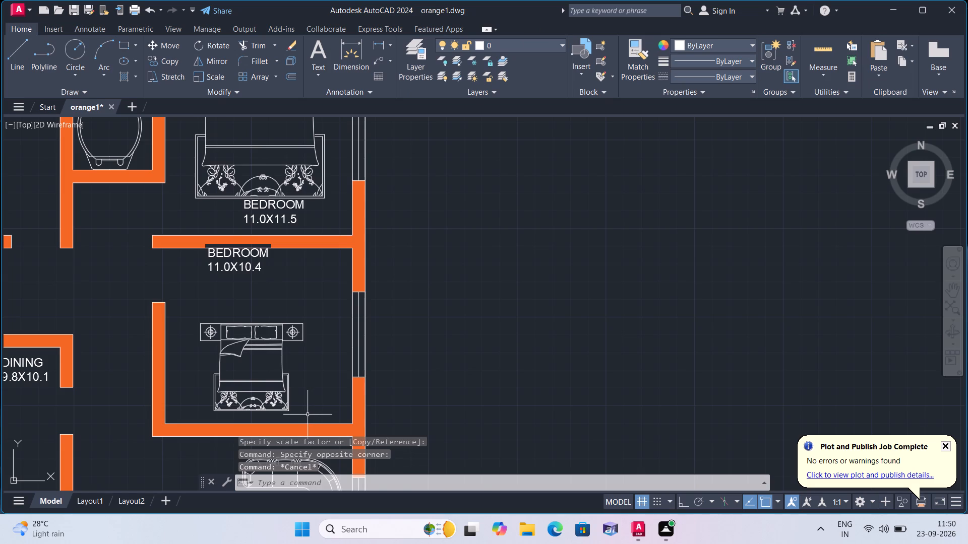
click(308, 415)
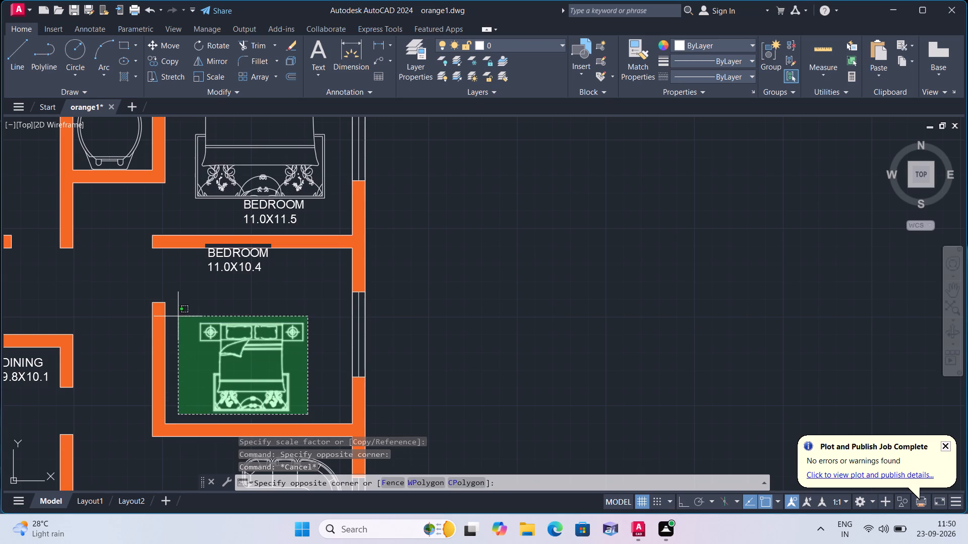
click(182, 310)
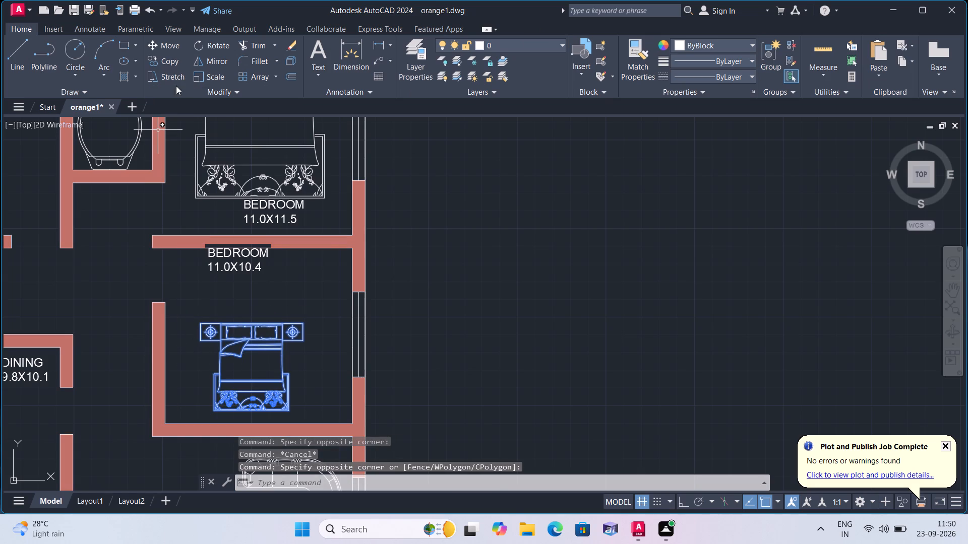
click(207, 76)
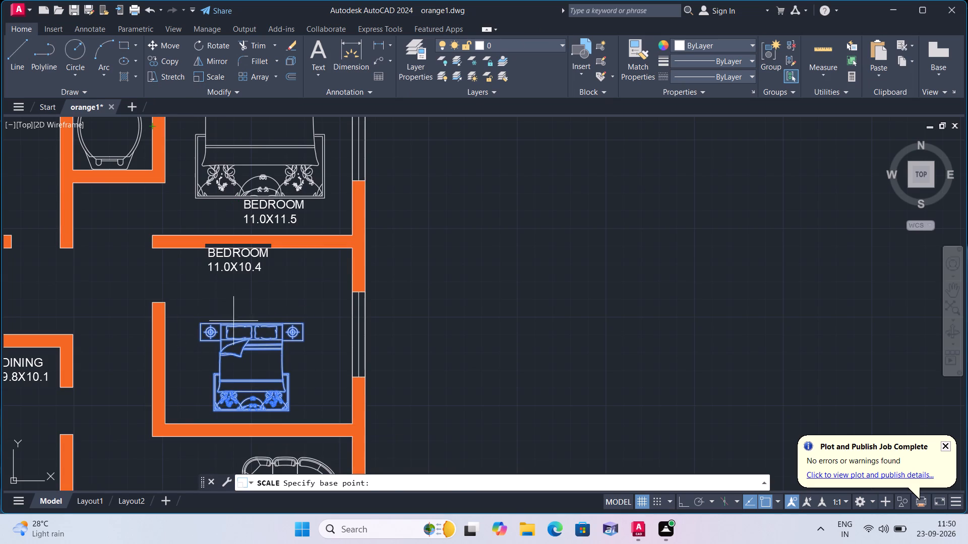
click(236, 330)
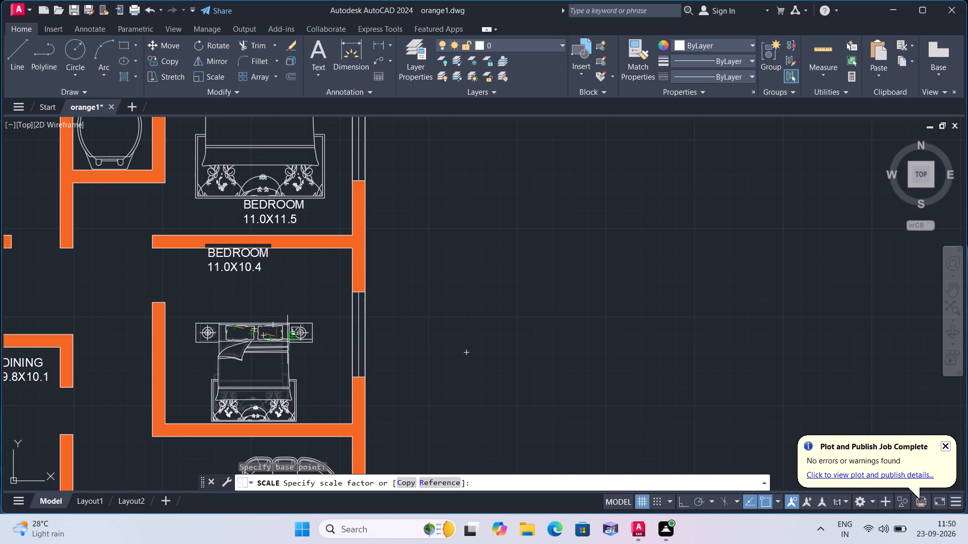
click(287, 339)
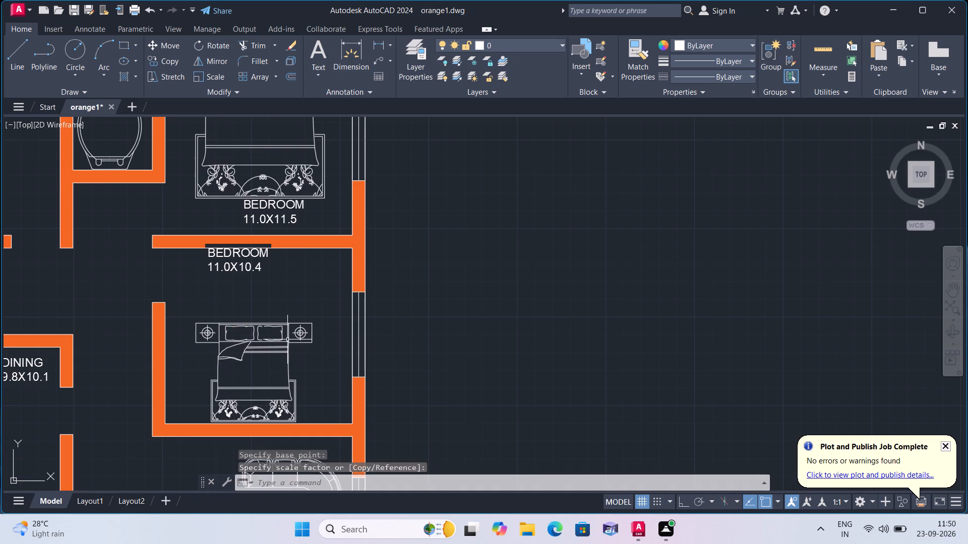
key(Escape)
Scale up the bed set in the 11.7X11.5 bedroom about its middle so its headboard reaches the outer wall.
scroll(254, 340, down, 3)
scroll(148, 329, up, 2)
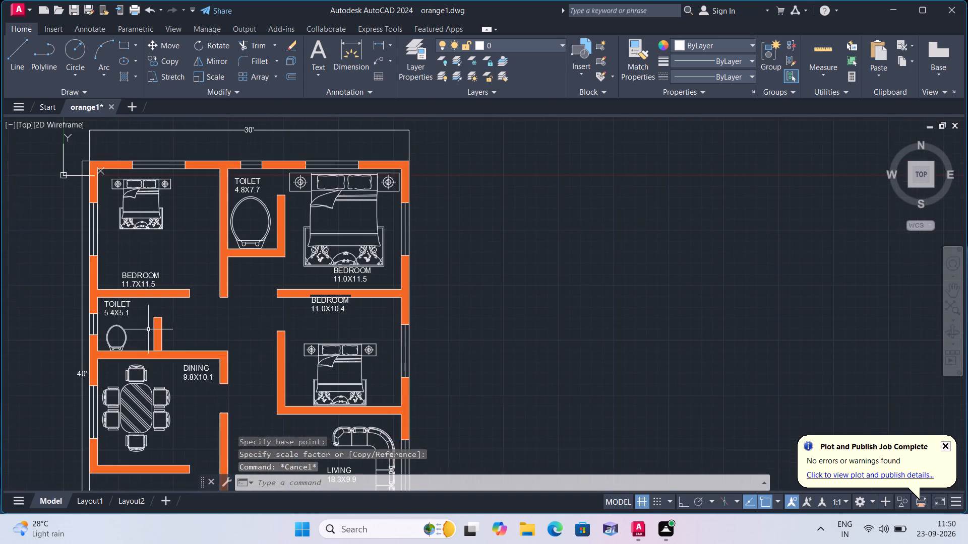
middle_drag(156, 300, 240, 420)
scroll(222, 350, up, 2)
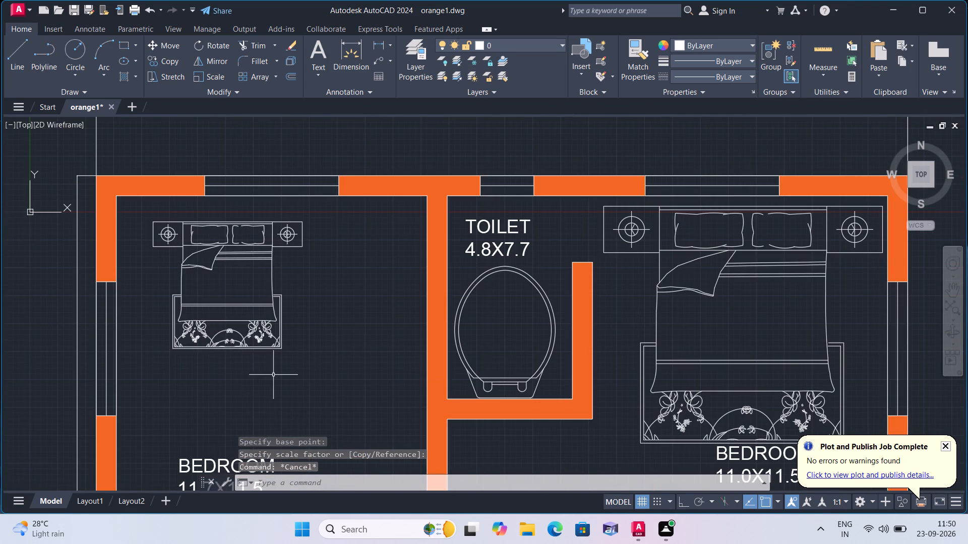
click(337, 366)
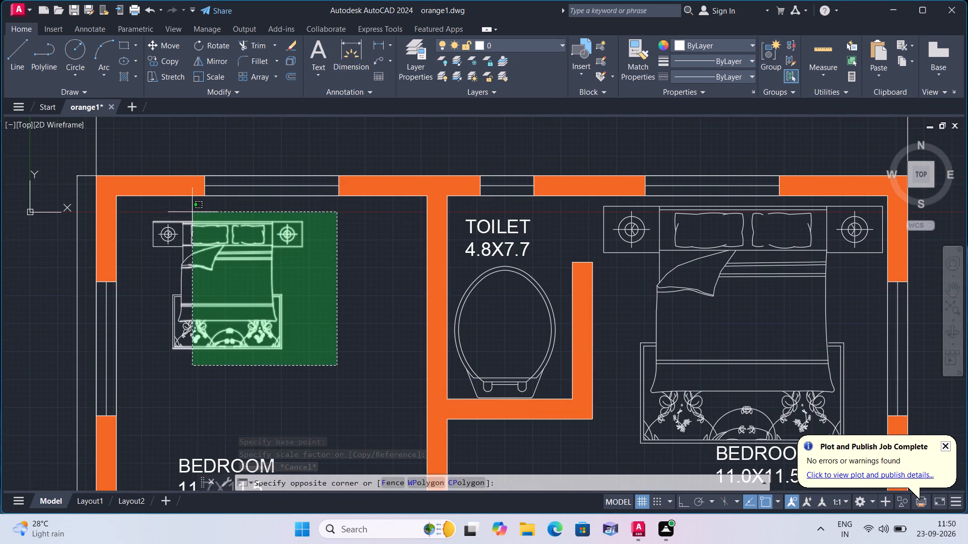
click(149, 210)
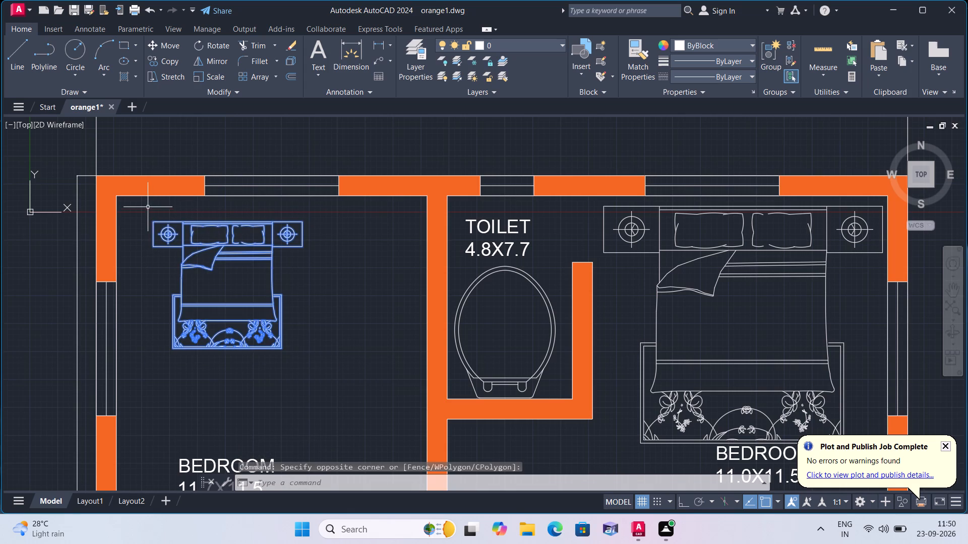
click(217, 74)
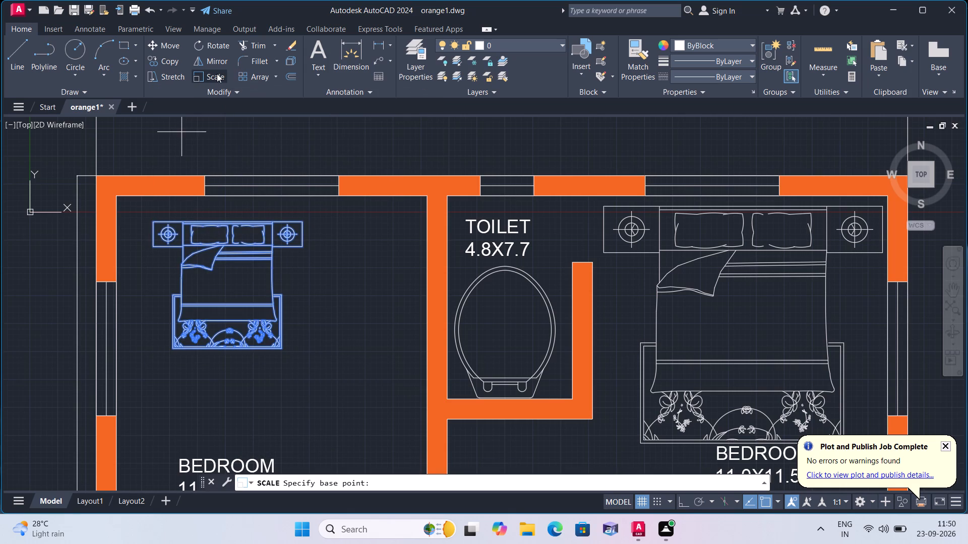
click(233, 299)
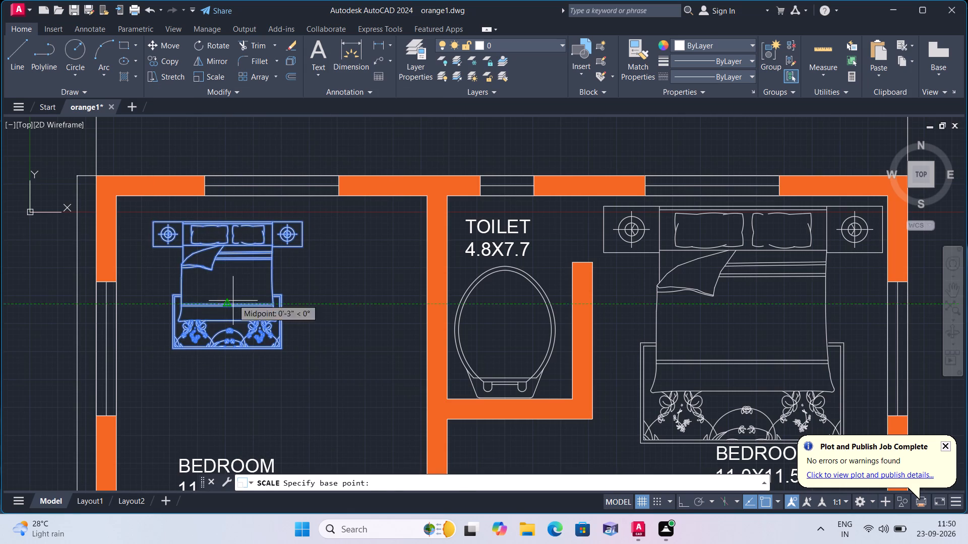
click(286, 376)
scroll(284, 376, down, 3)
key(Escape)
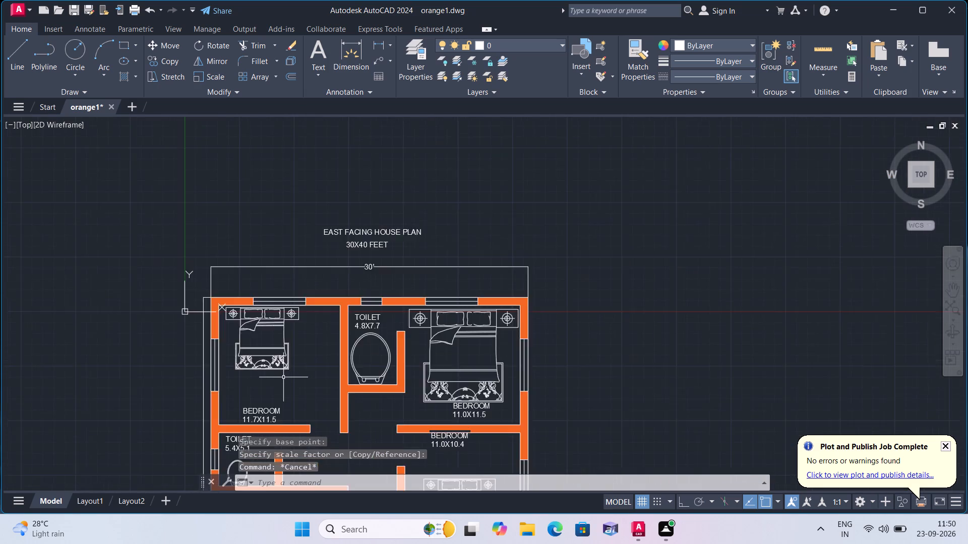
middle_drag(304, 401, 244, 316)
scroll(281, 375, down, 1)
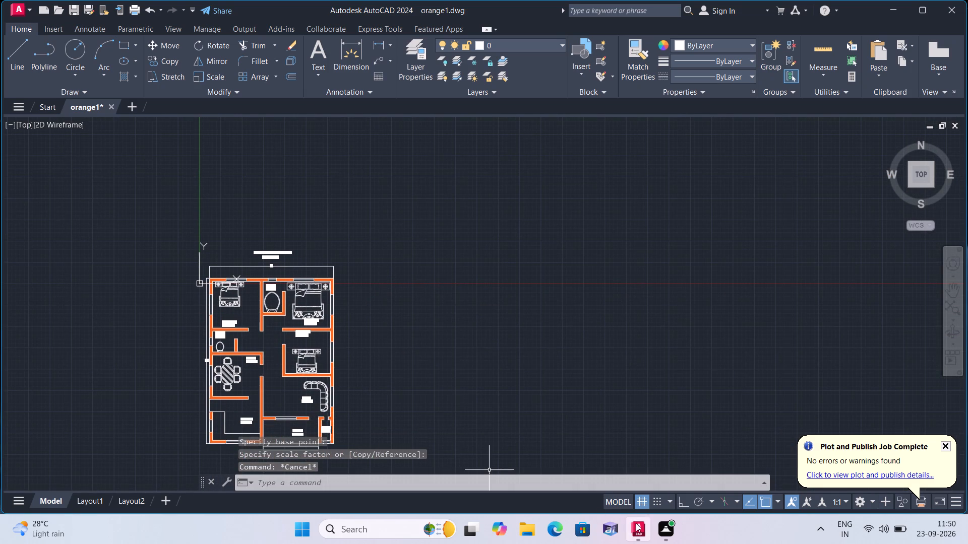